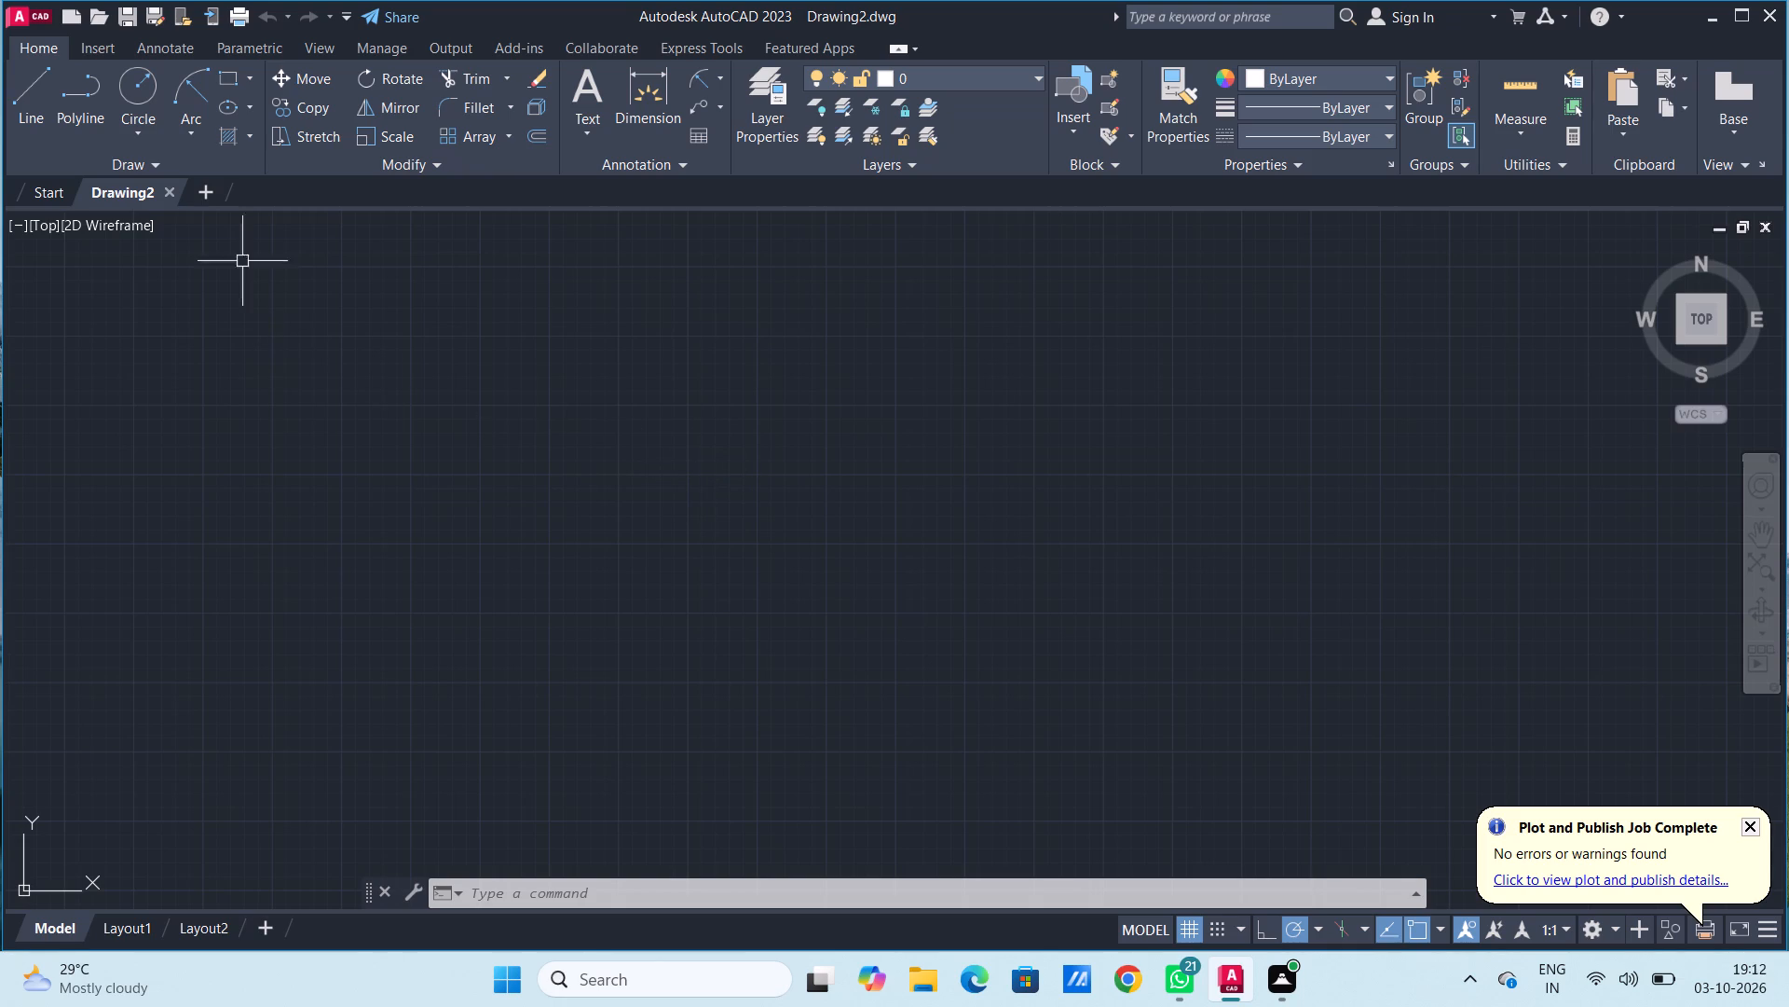
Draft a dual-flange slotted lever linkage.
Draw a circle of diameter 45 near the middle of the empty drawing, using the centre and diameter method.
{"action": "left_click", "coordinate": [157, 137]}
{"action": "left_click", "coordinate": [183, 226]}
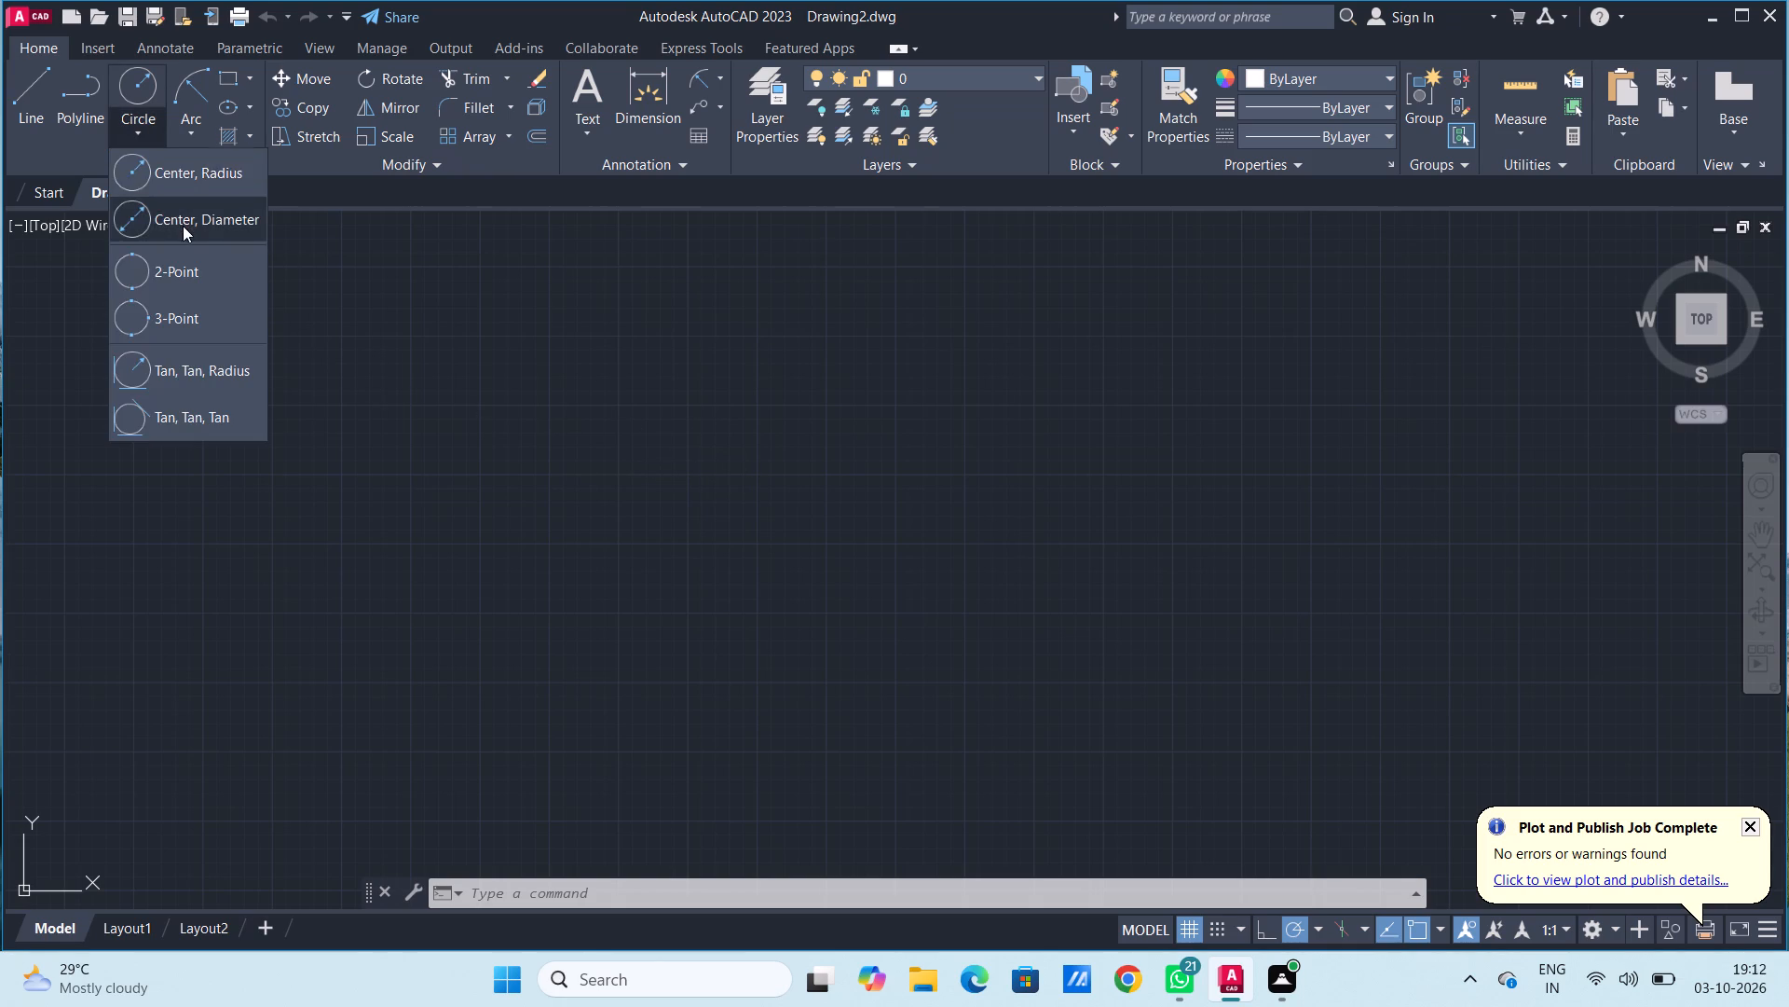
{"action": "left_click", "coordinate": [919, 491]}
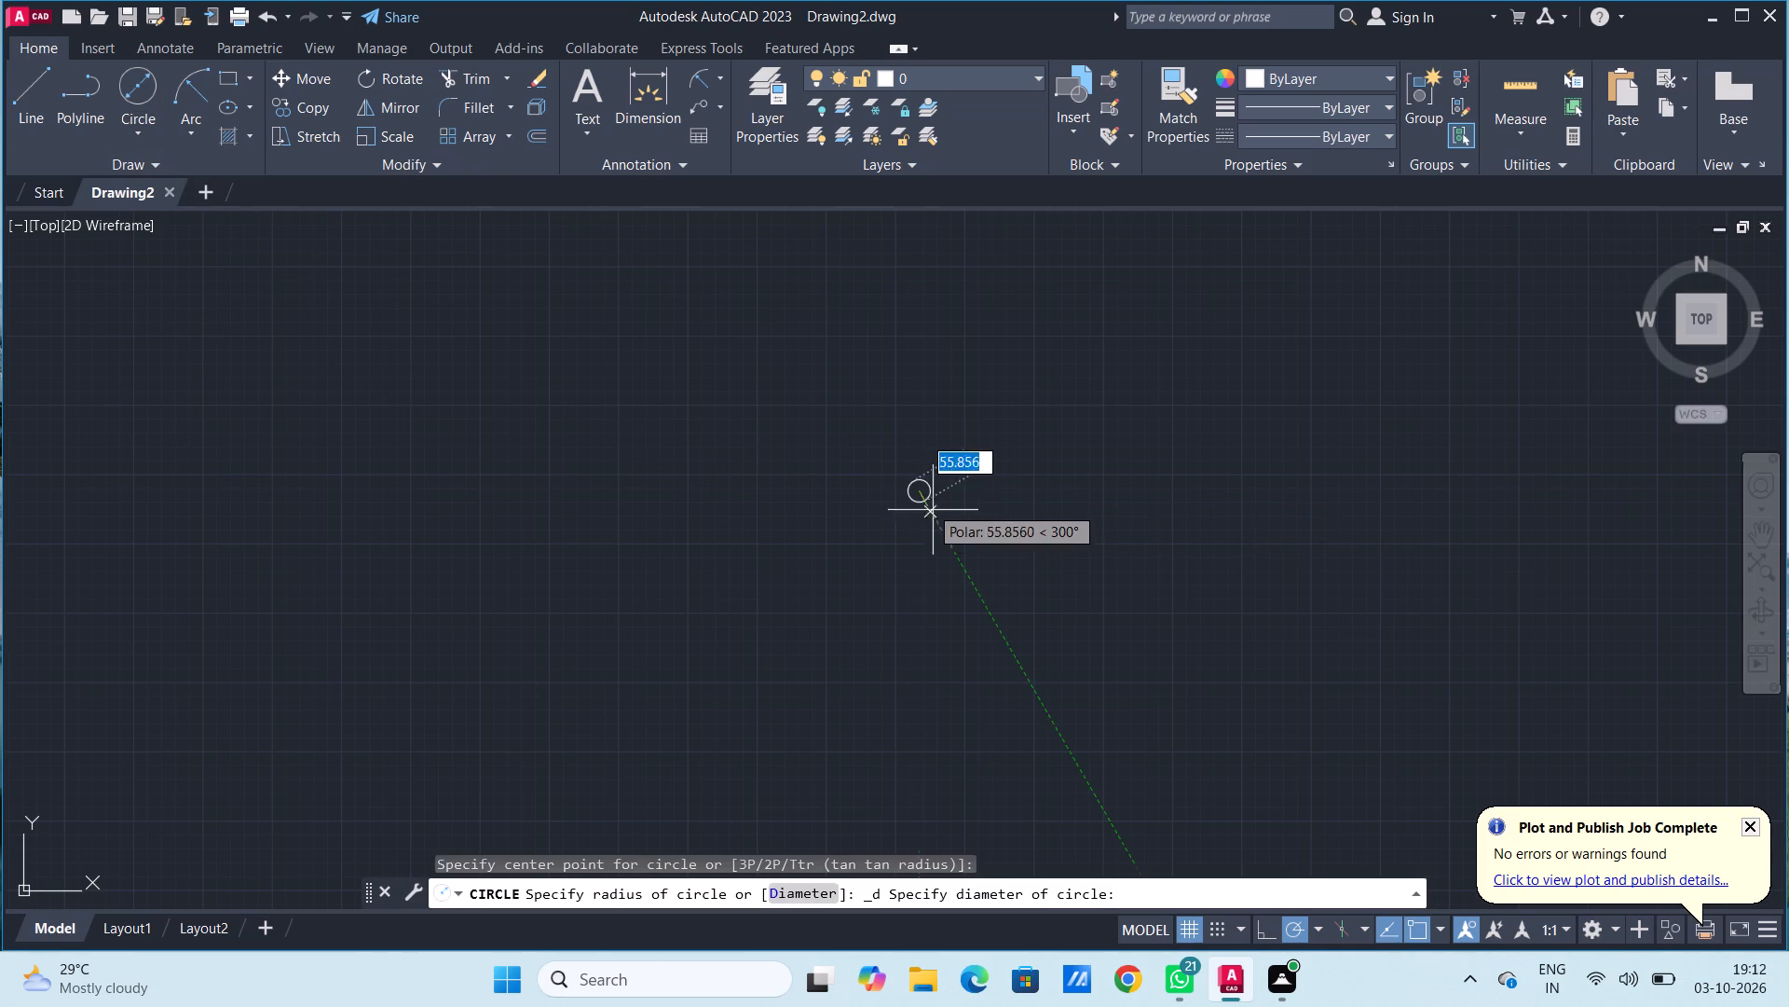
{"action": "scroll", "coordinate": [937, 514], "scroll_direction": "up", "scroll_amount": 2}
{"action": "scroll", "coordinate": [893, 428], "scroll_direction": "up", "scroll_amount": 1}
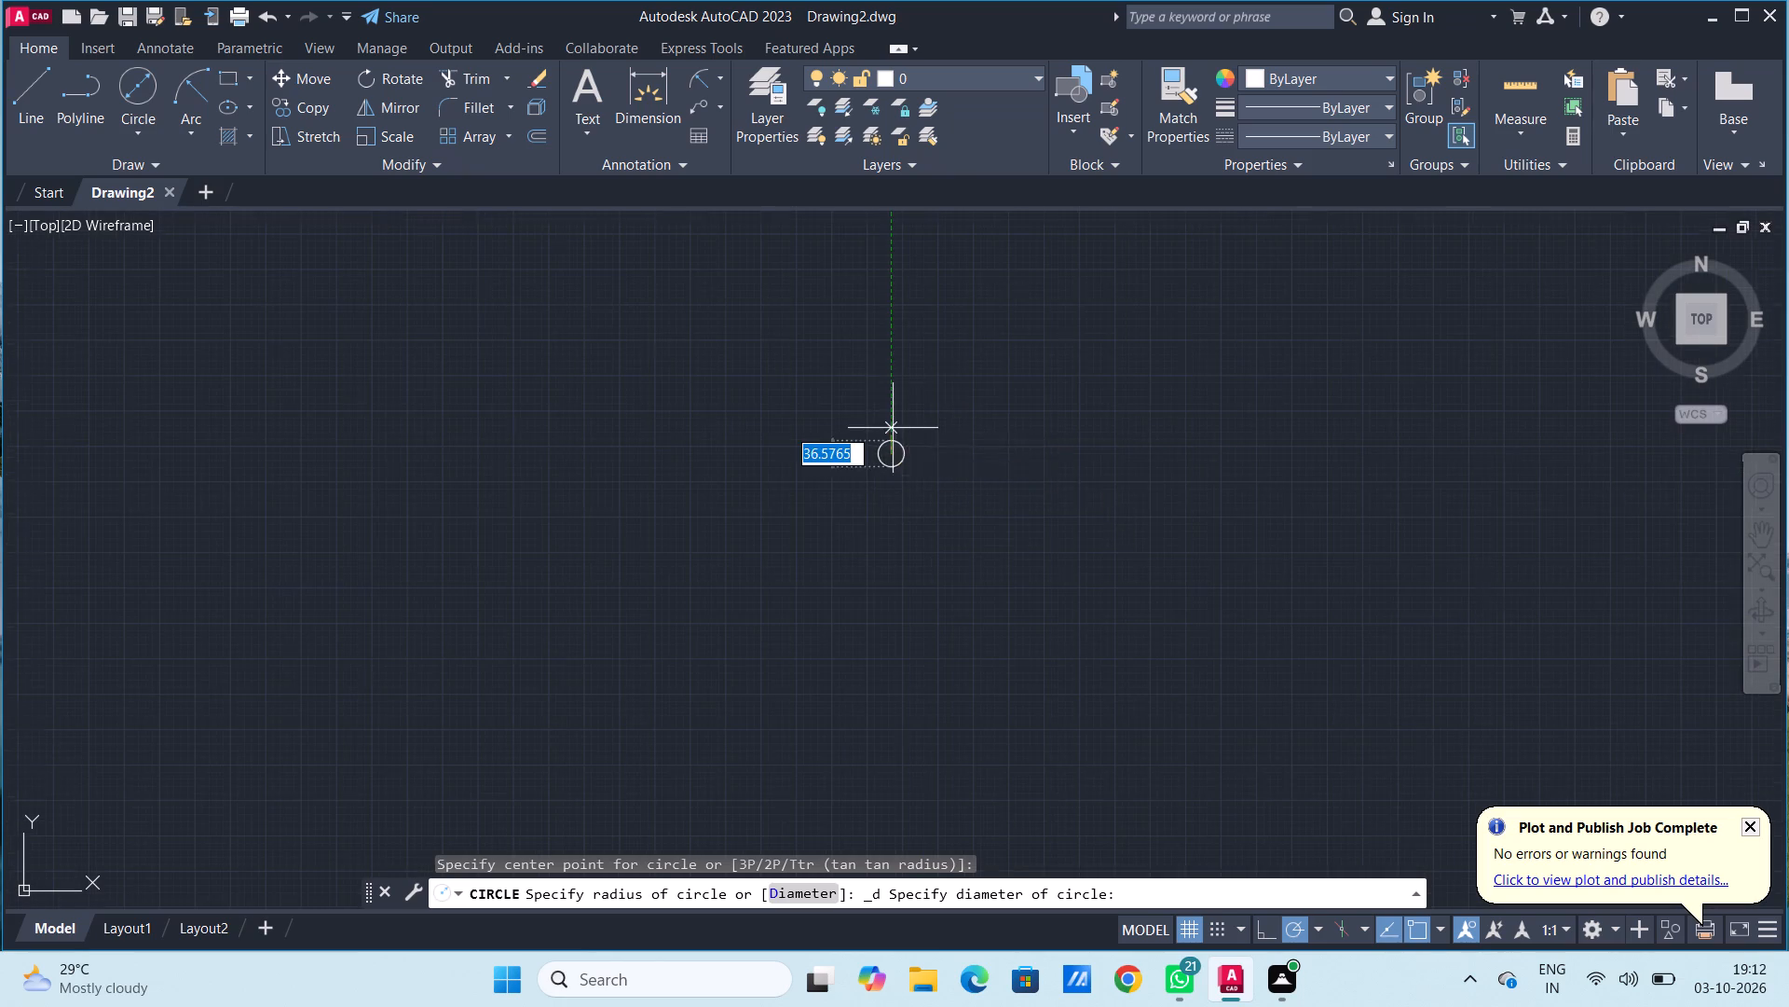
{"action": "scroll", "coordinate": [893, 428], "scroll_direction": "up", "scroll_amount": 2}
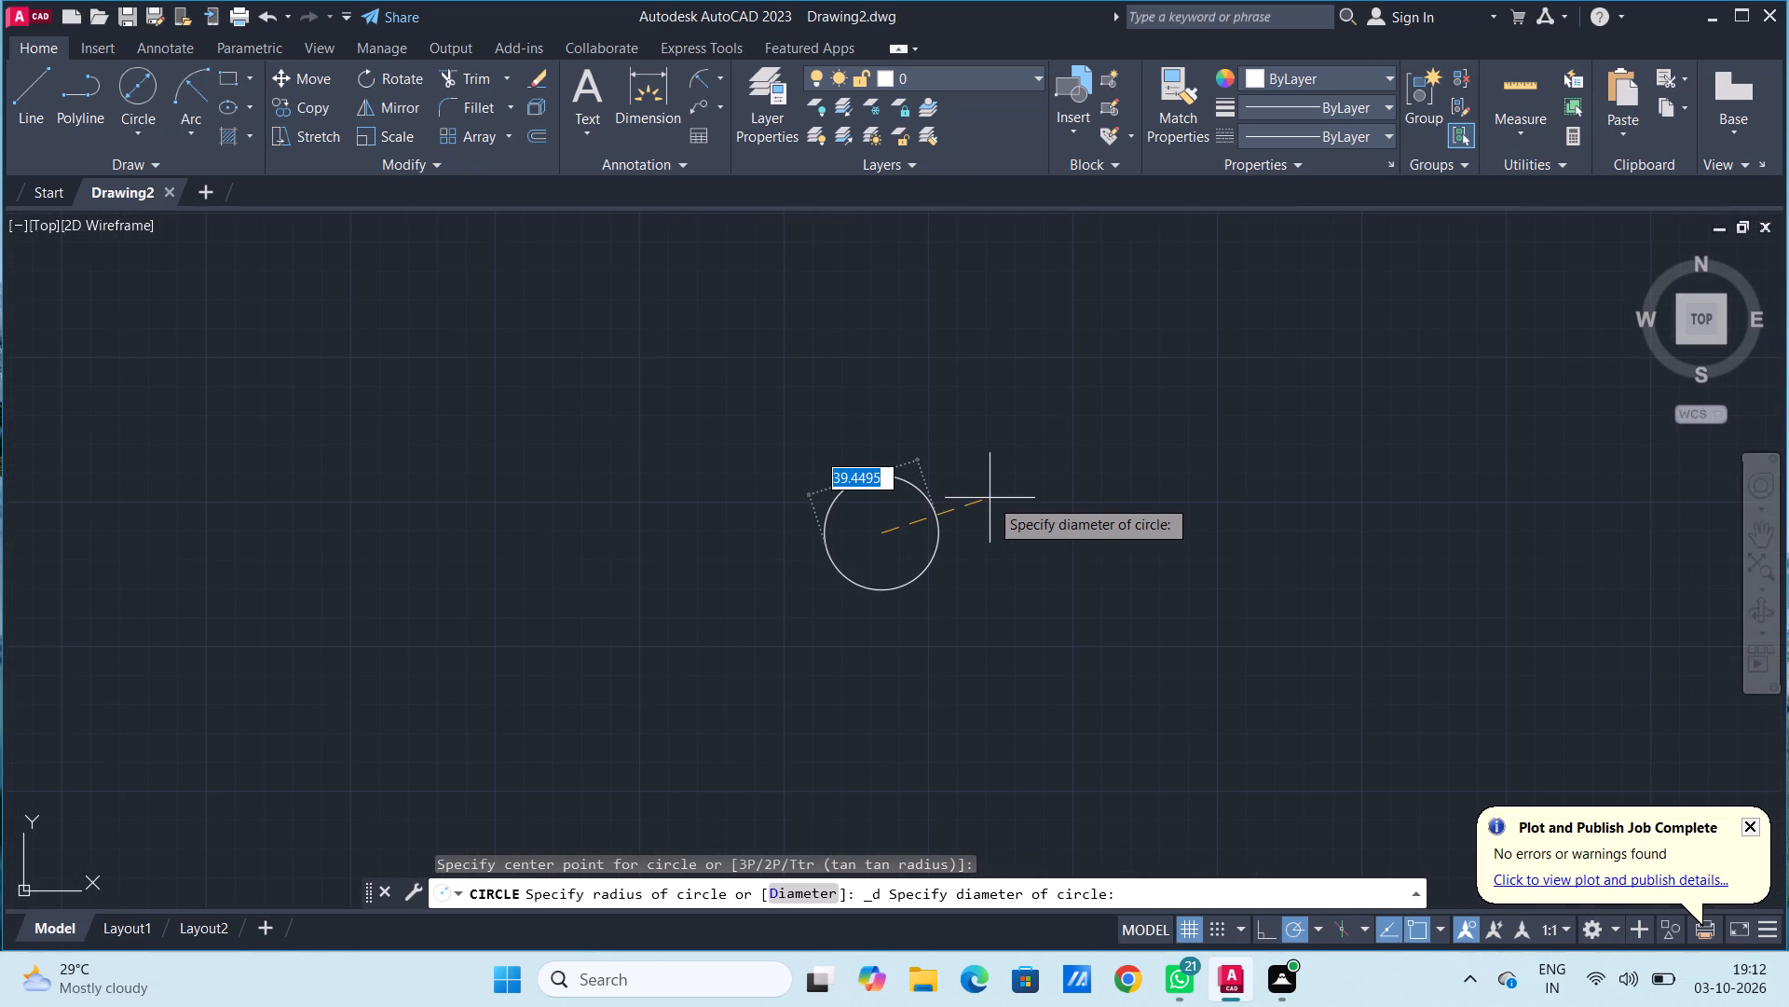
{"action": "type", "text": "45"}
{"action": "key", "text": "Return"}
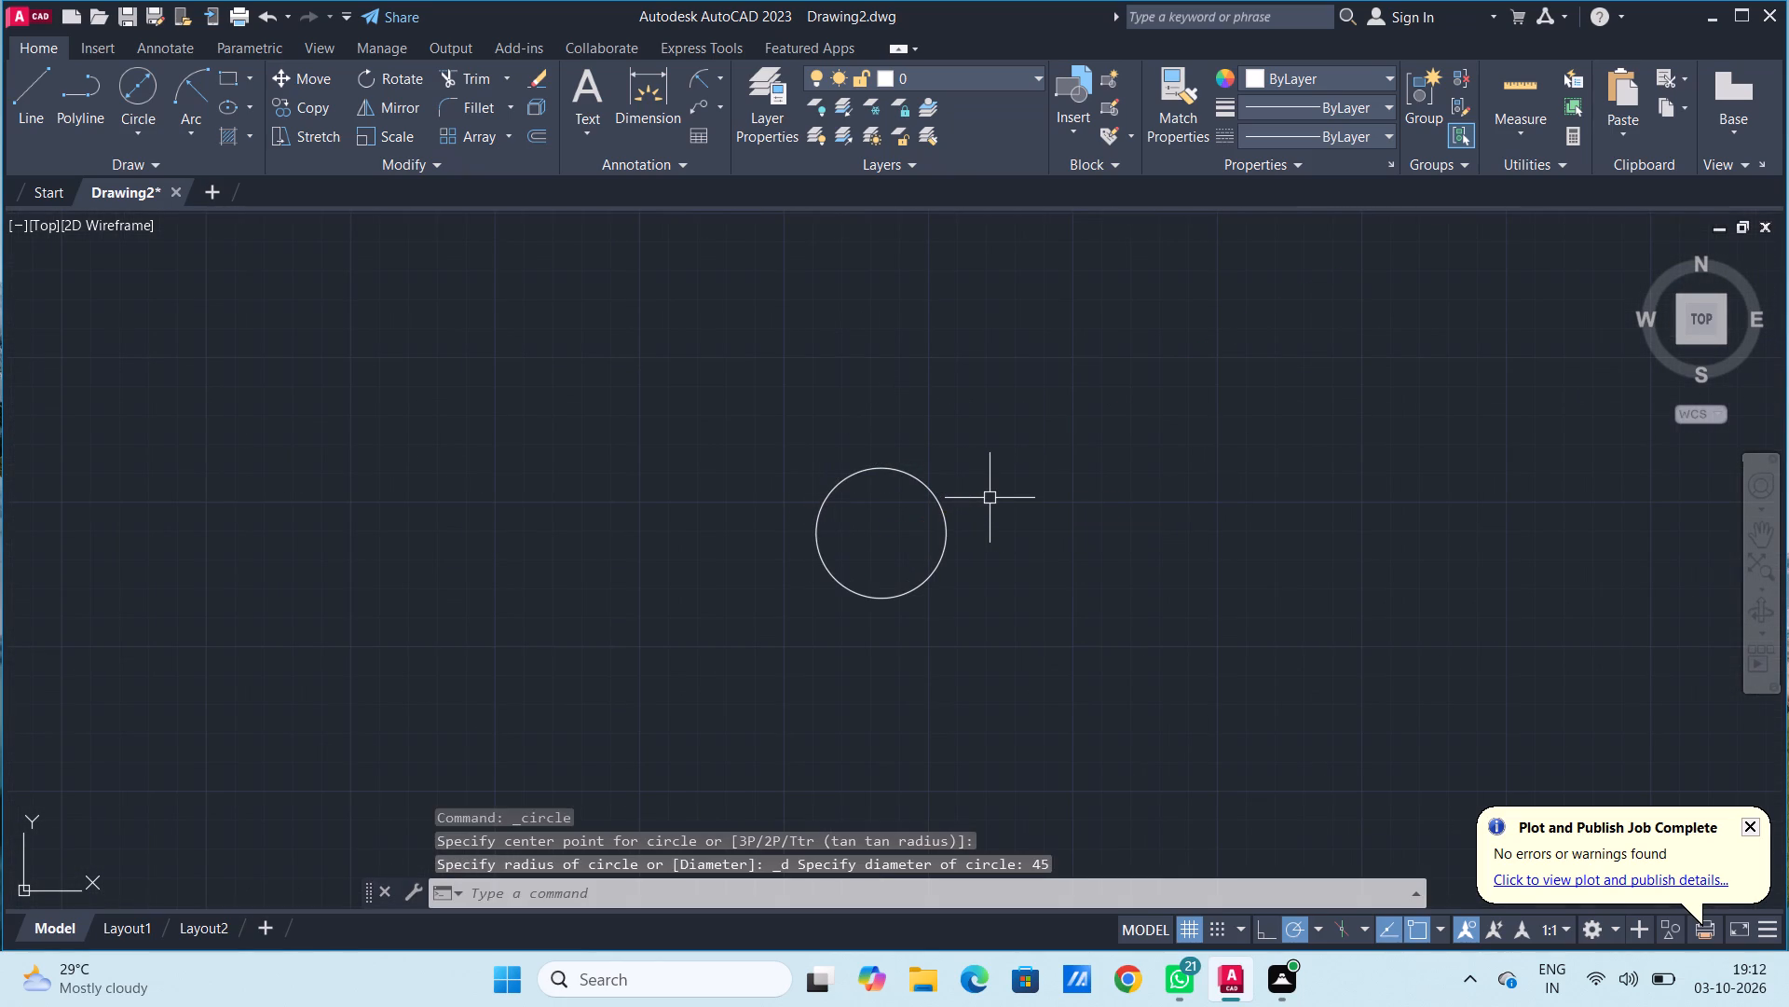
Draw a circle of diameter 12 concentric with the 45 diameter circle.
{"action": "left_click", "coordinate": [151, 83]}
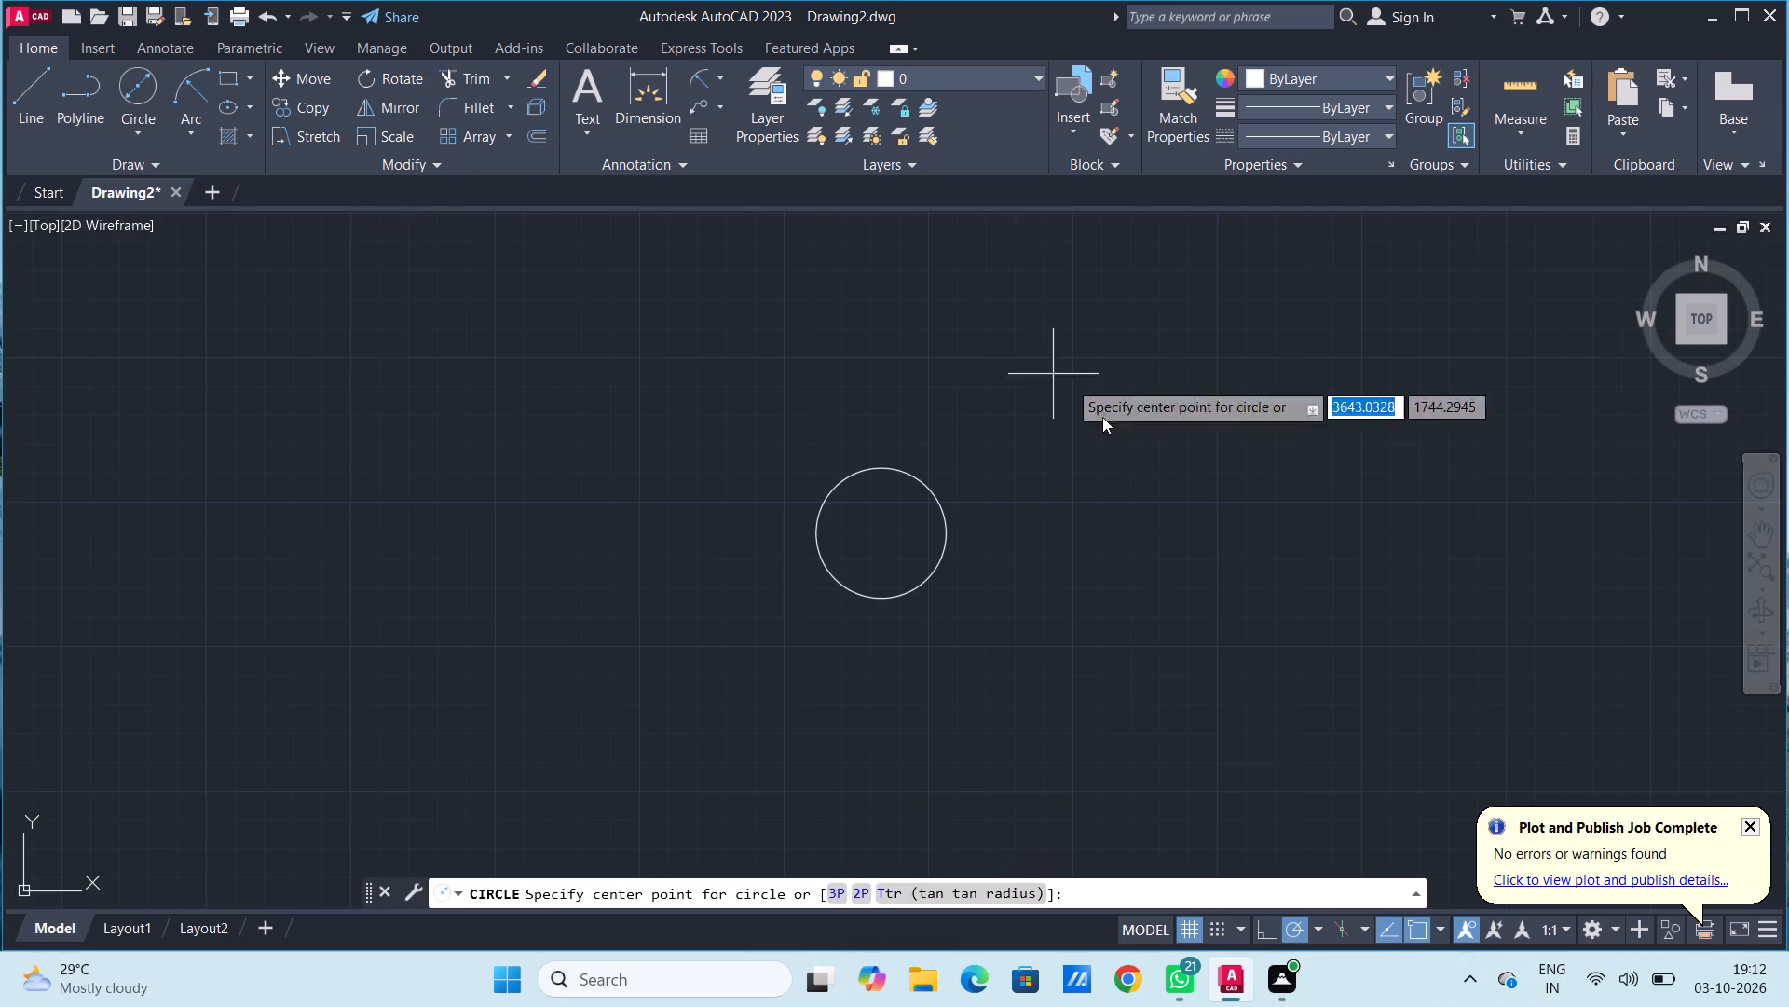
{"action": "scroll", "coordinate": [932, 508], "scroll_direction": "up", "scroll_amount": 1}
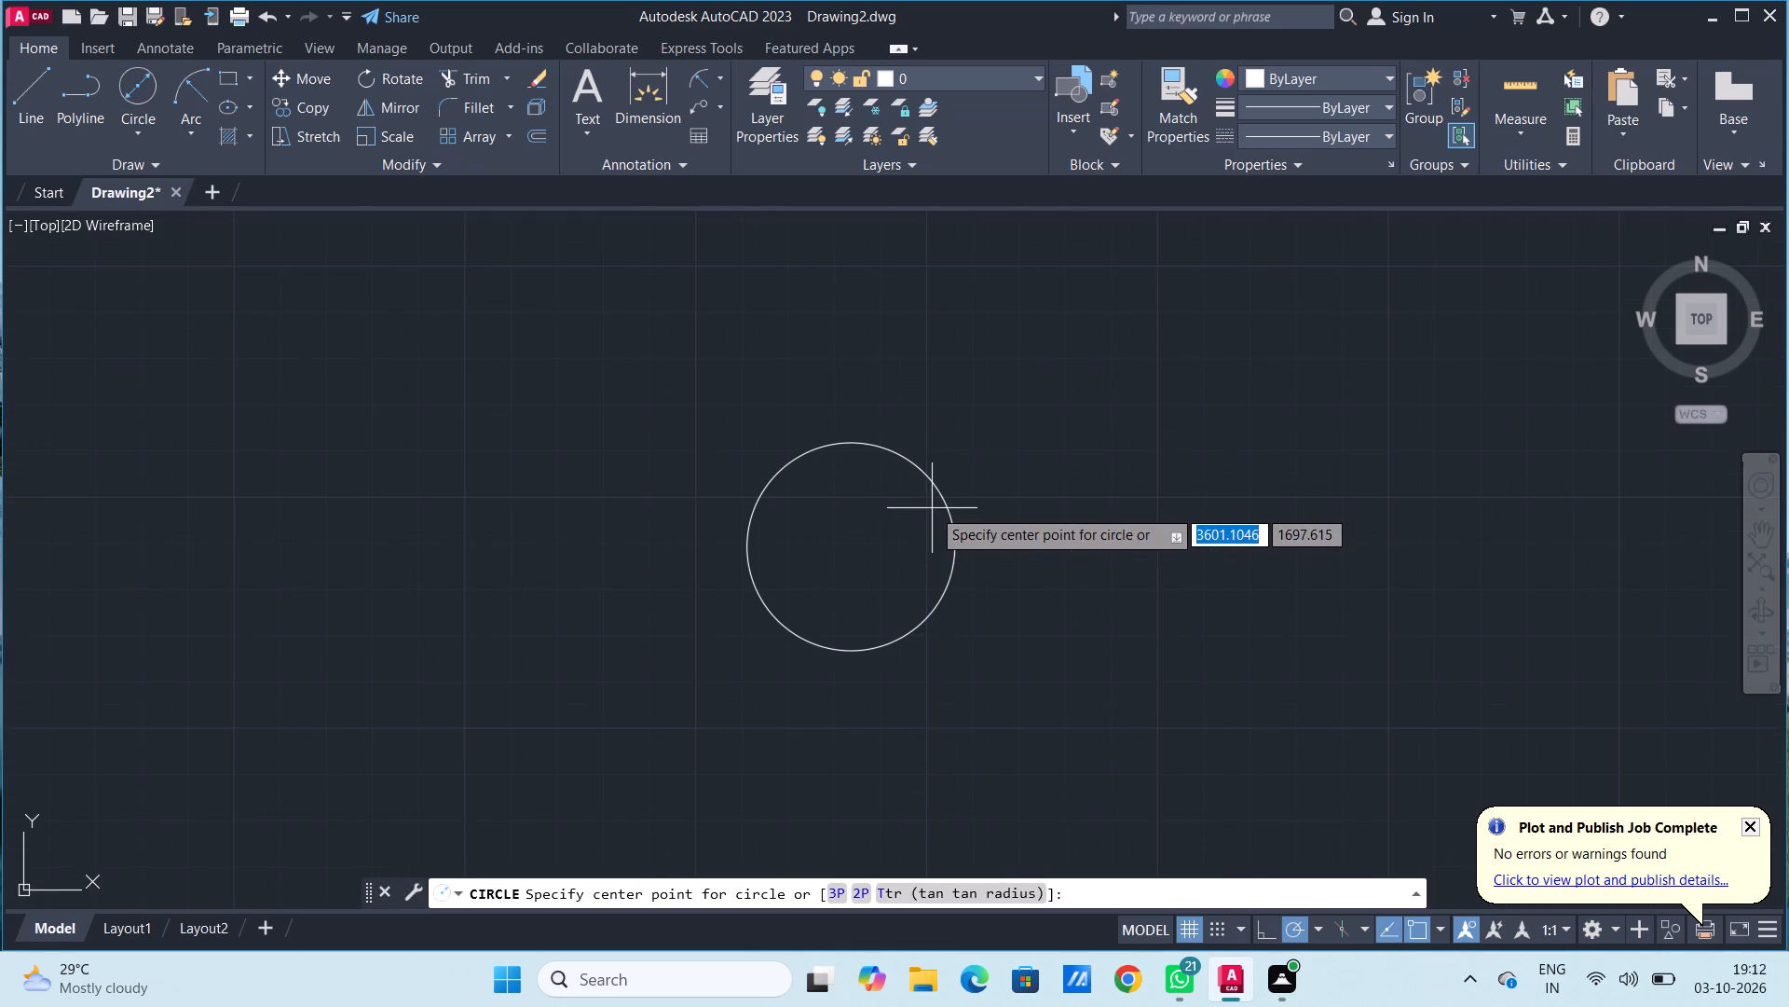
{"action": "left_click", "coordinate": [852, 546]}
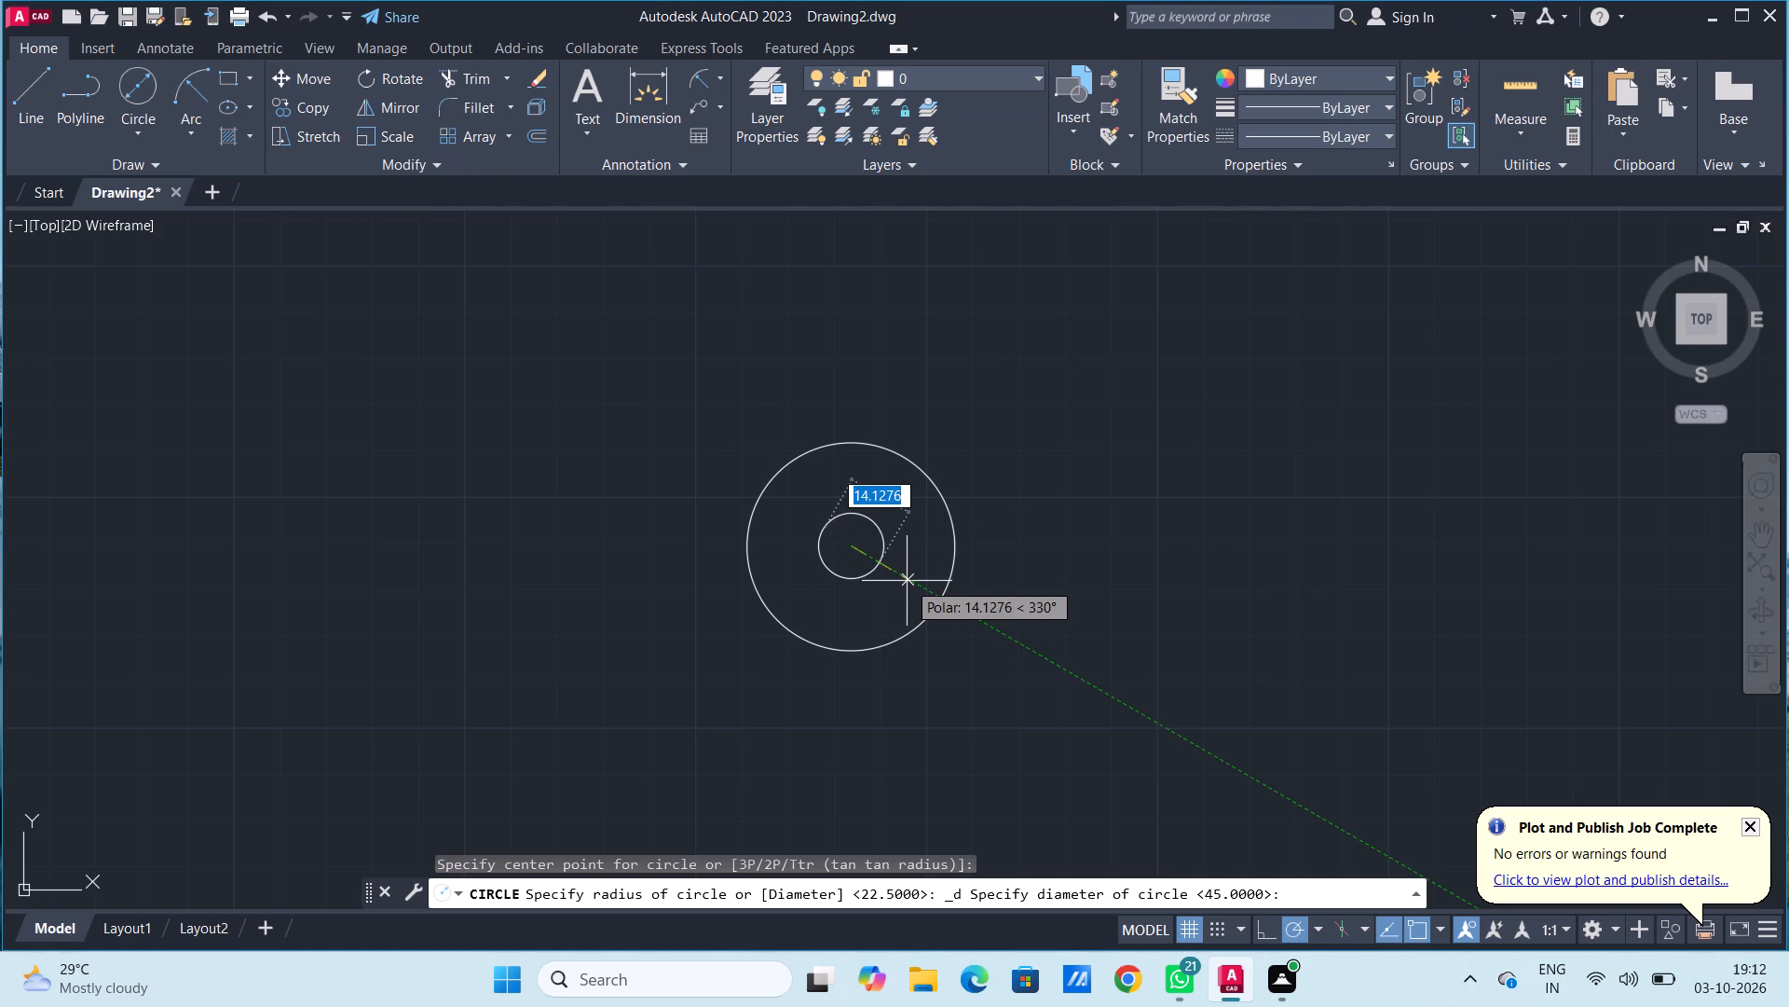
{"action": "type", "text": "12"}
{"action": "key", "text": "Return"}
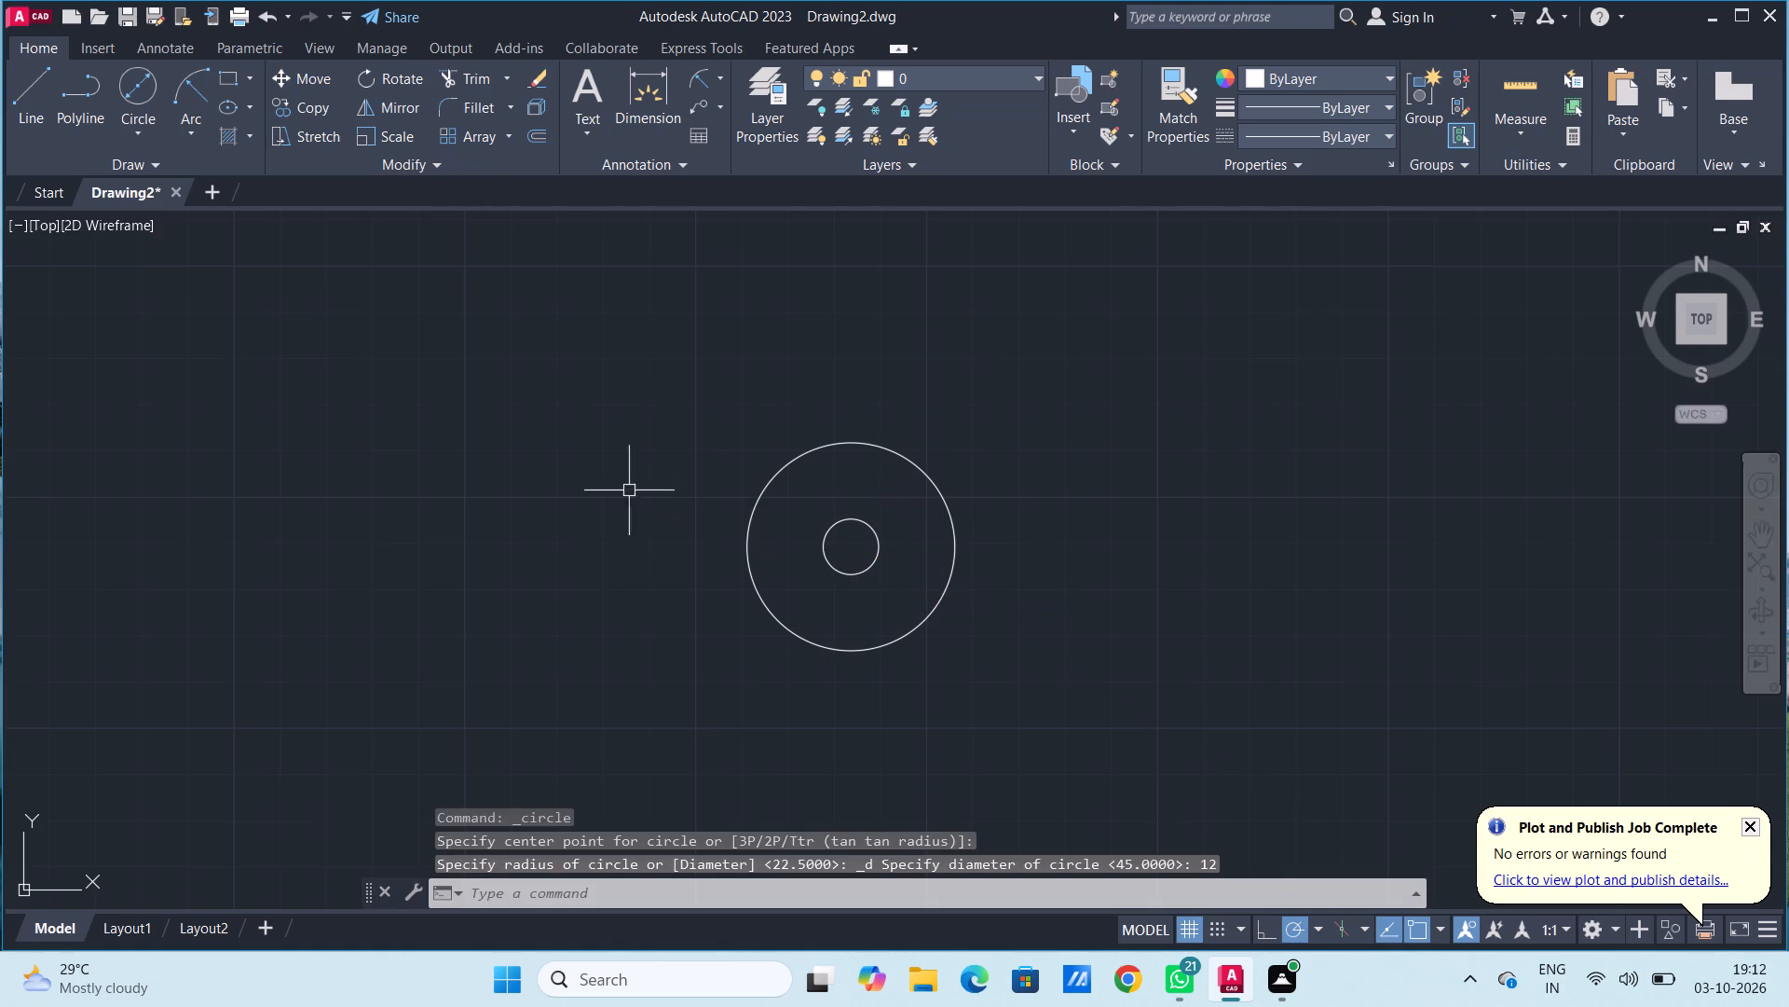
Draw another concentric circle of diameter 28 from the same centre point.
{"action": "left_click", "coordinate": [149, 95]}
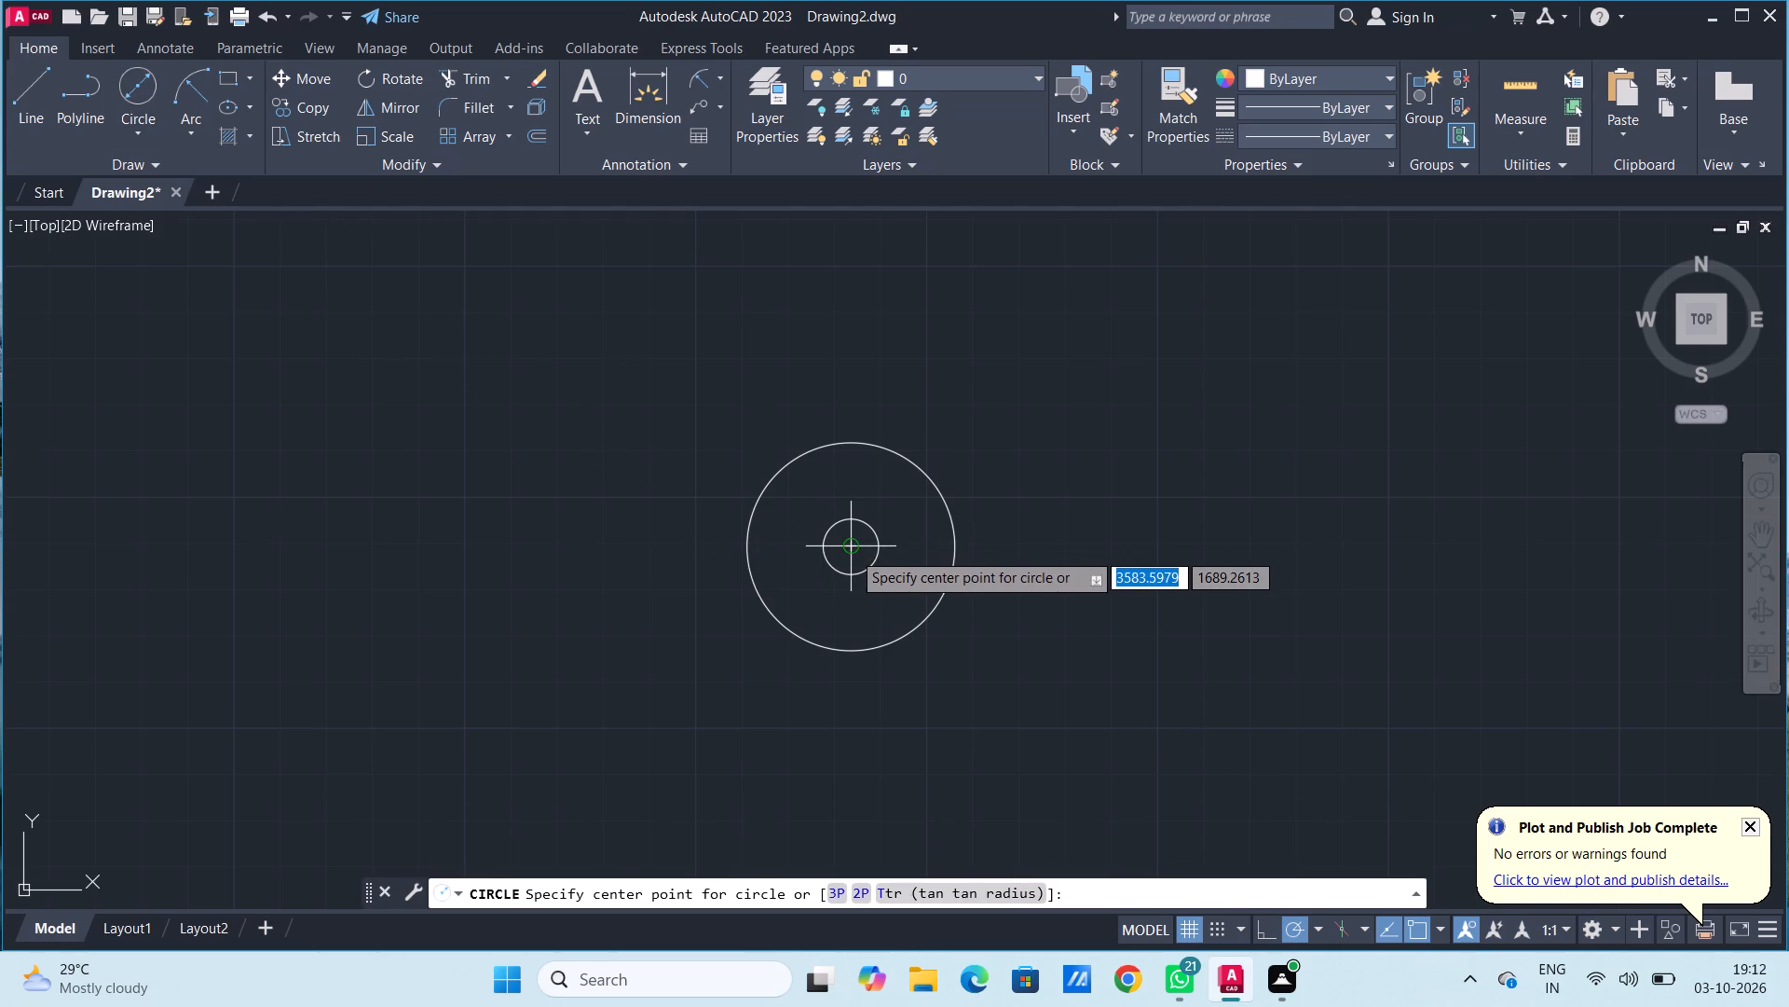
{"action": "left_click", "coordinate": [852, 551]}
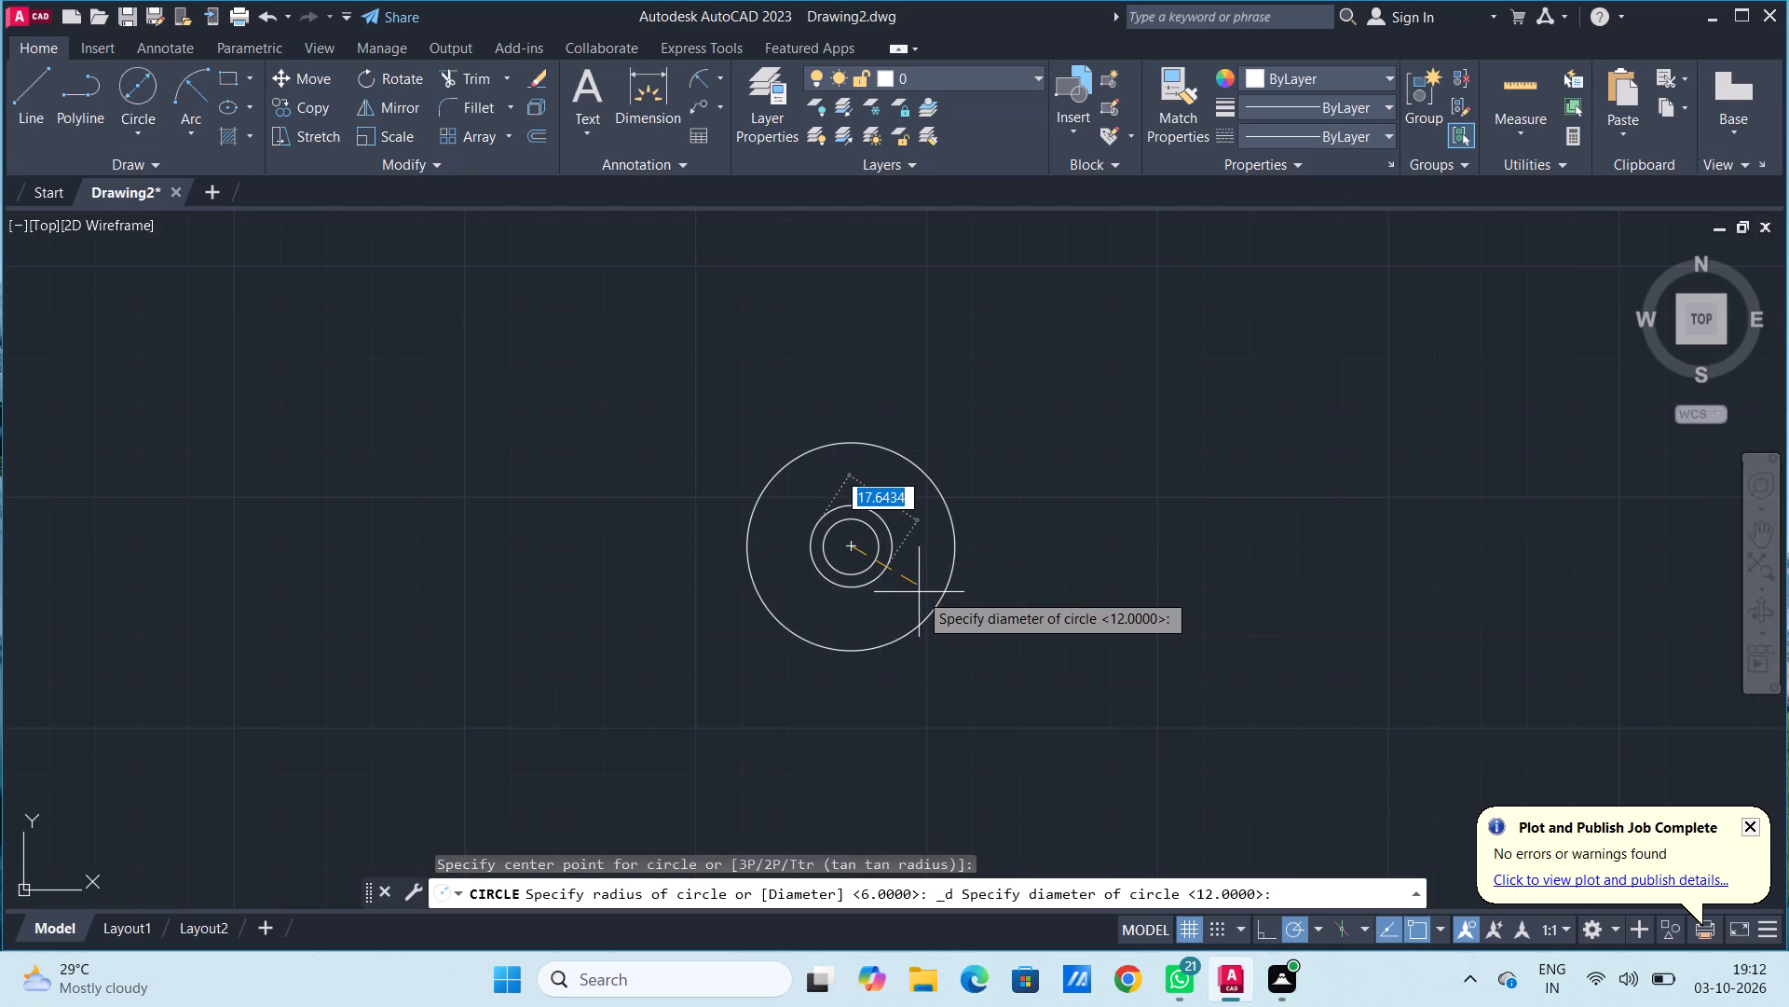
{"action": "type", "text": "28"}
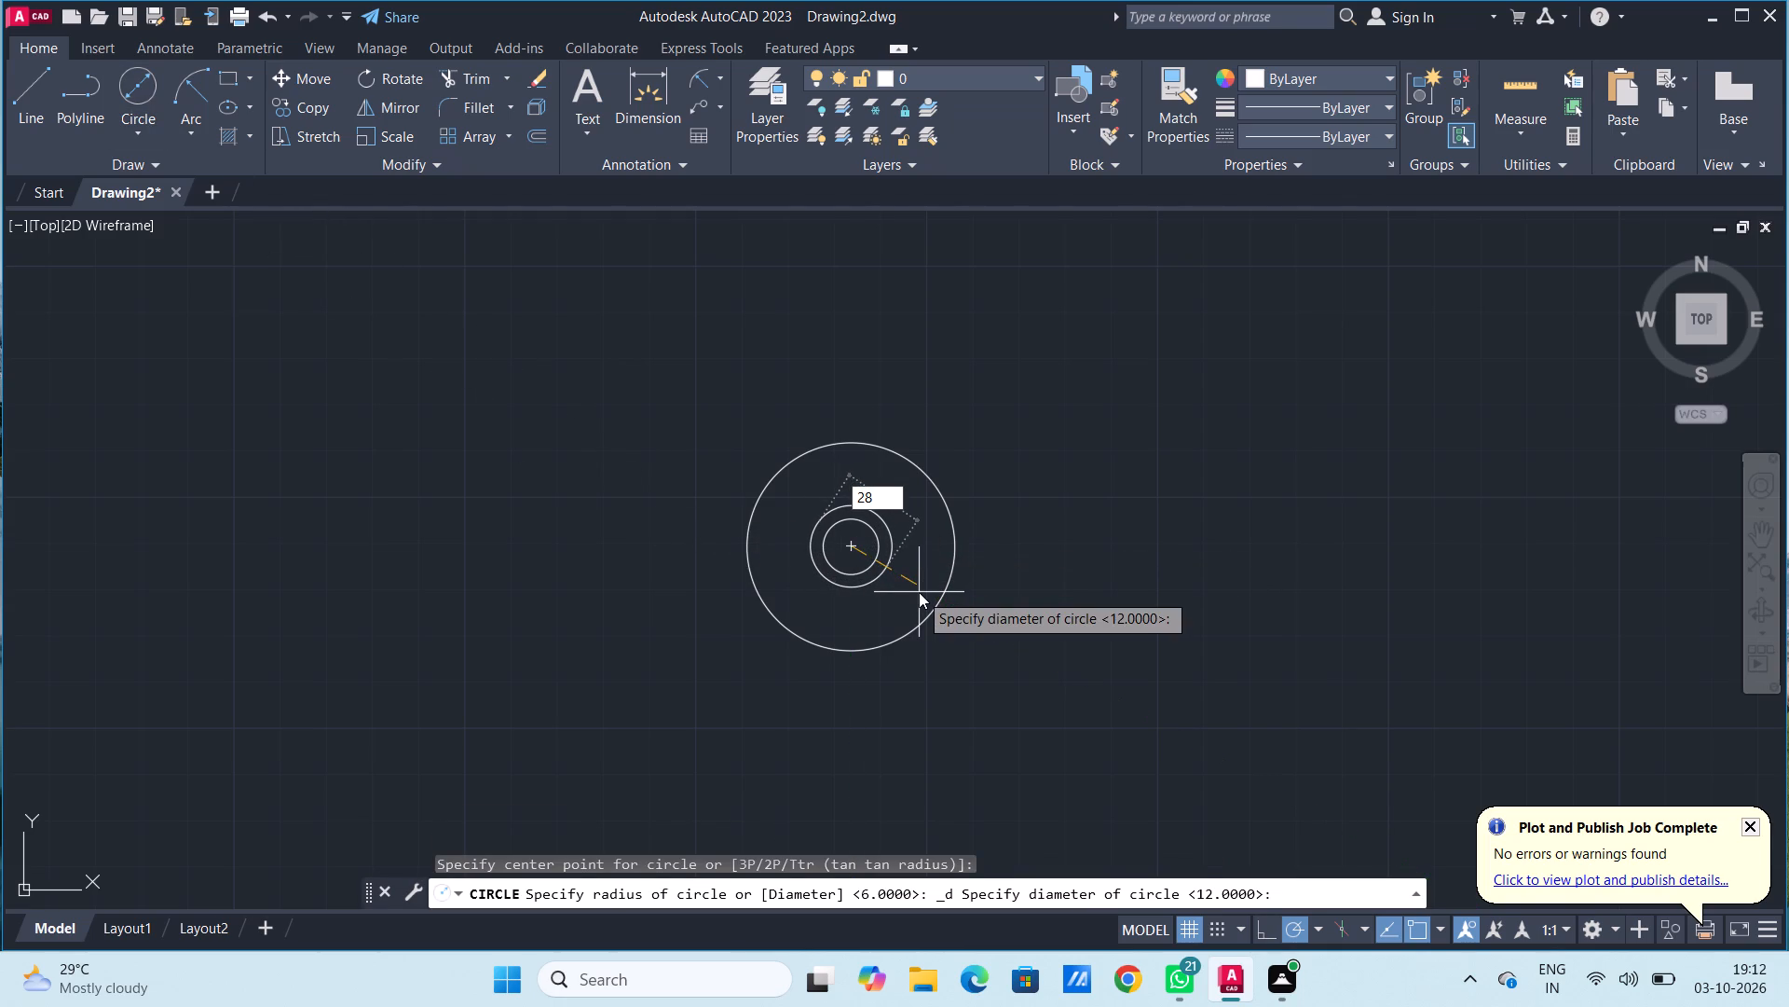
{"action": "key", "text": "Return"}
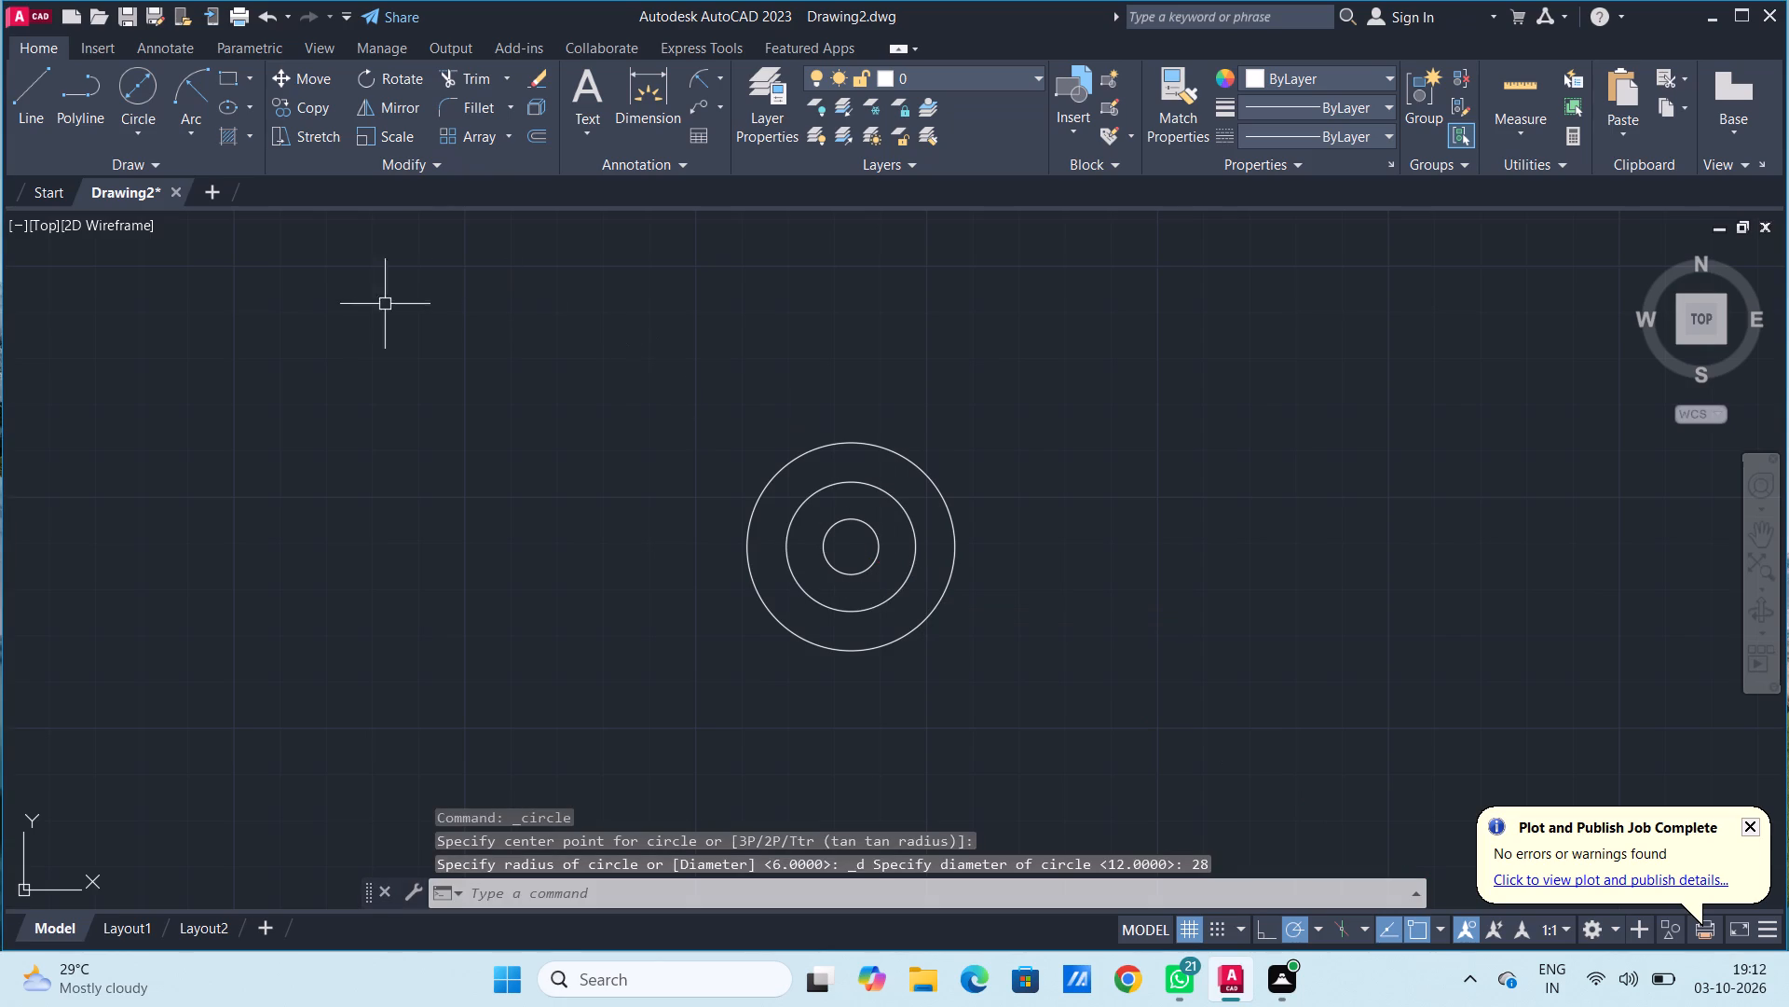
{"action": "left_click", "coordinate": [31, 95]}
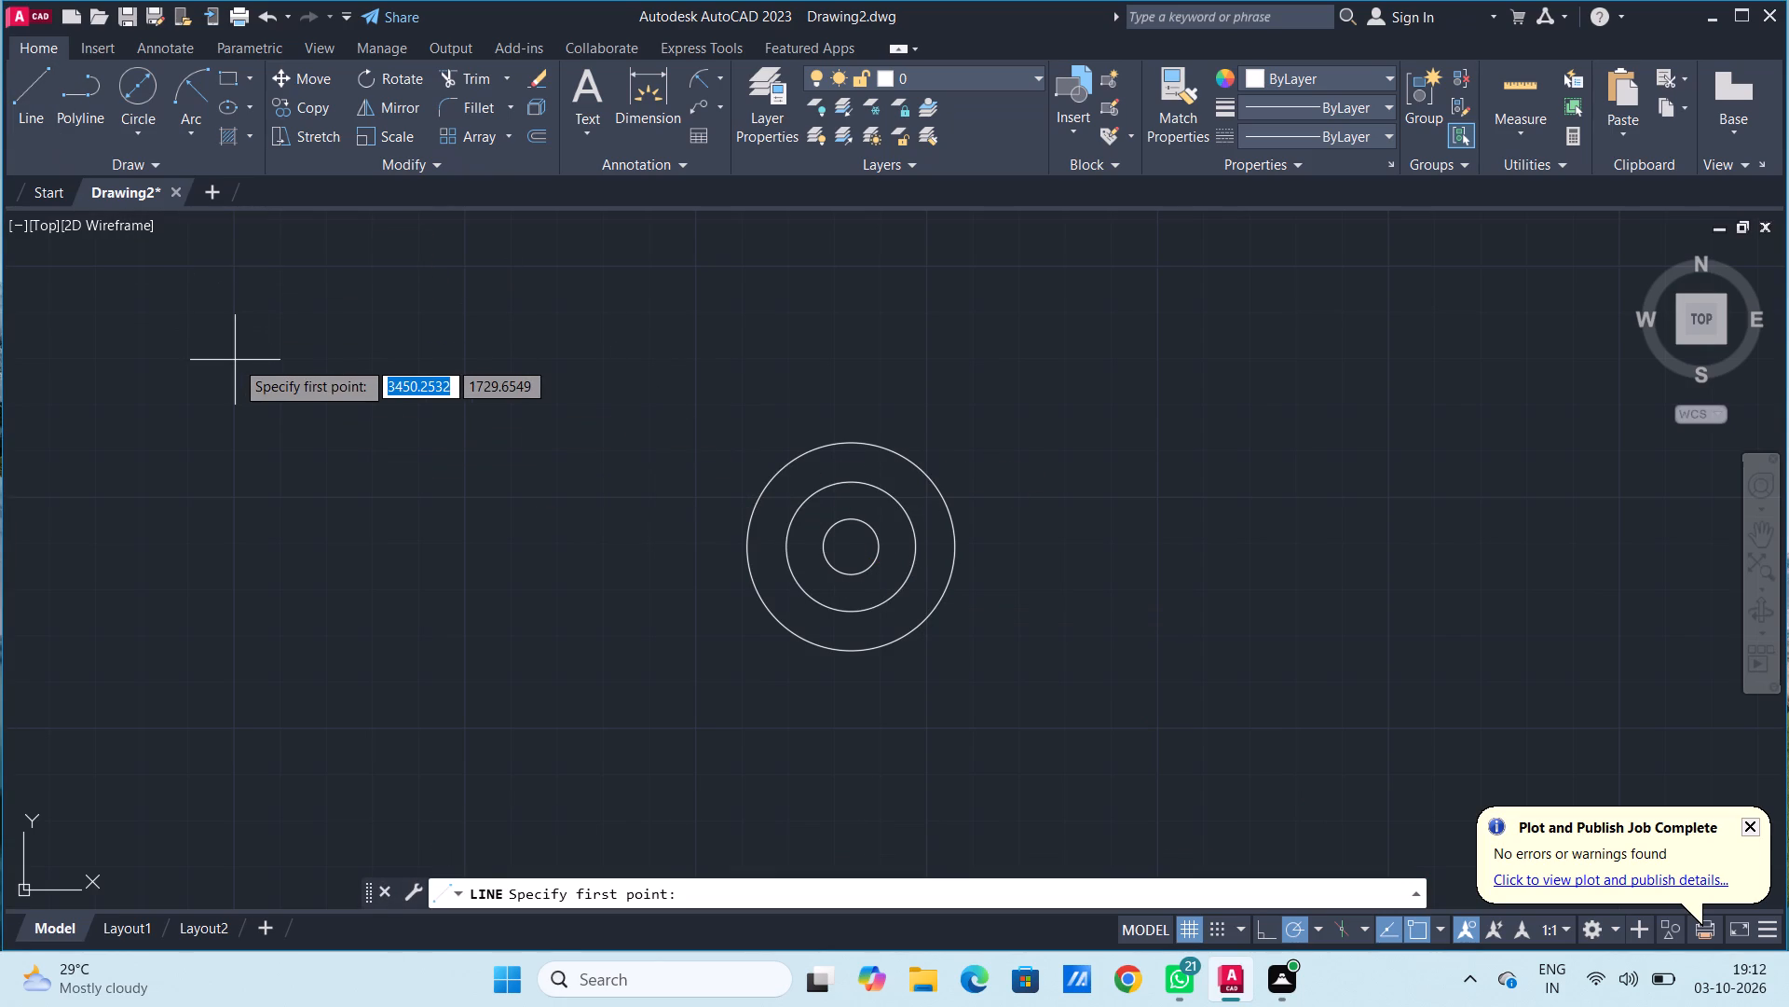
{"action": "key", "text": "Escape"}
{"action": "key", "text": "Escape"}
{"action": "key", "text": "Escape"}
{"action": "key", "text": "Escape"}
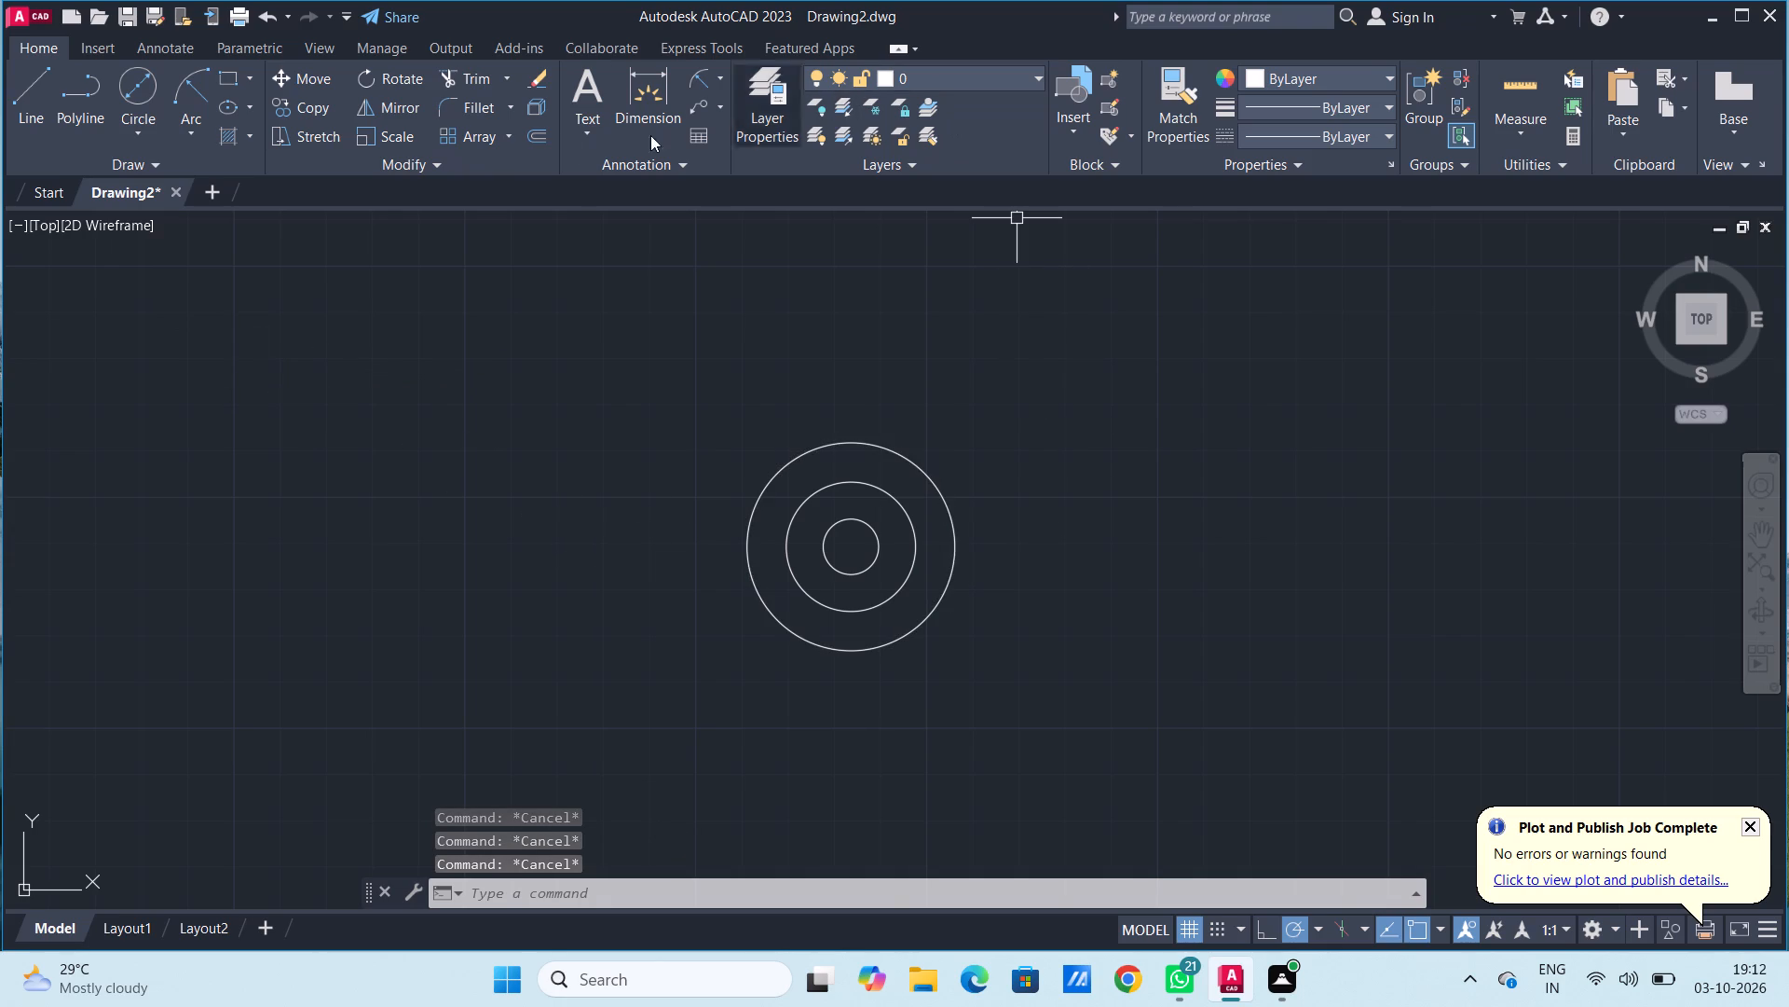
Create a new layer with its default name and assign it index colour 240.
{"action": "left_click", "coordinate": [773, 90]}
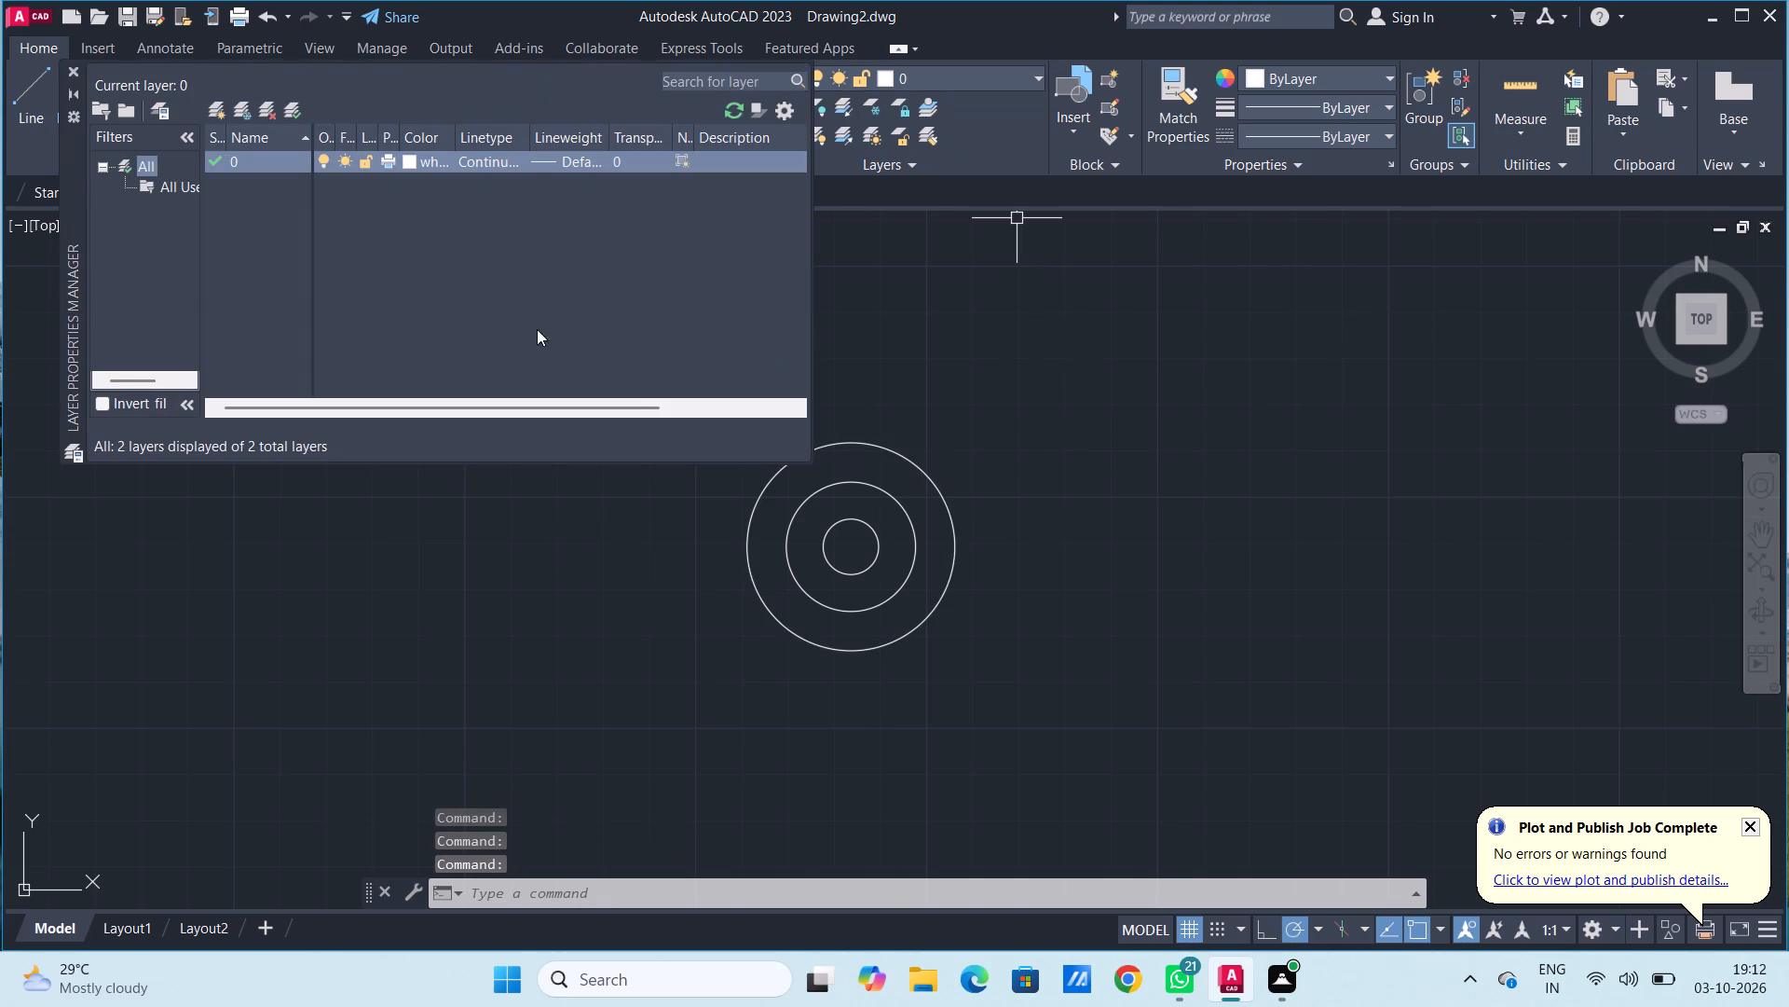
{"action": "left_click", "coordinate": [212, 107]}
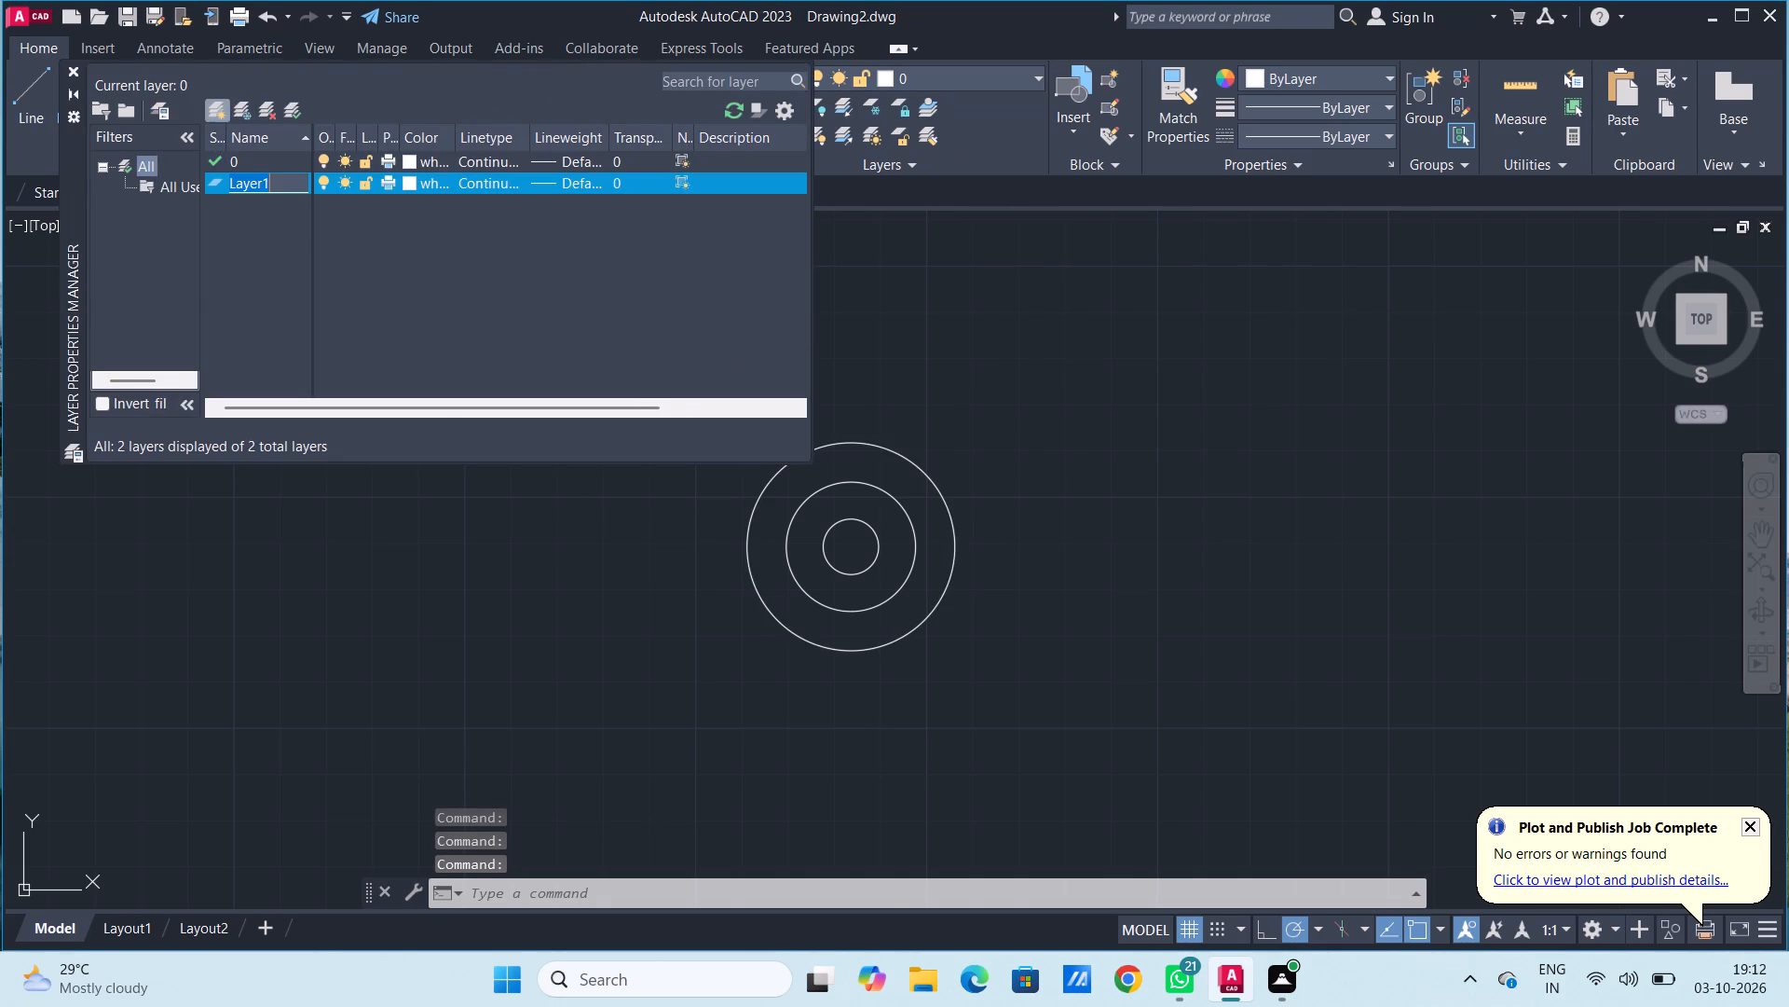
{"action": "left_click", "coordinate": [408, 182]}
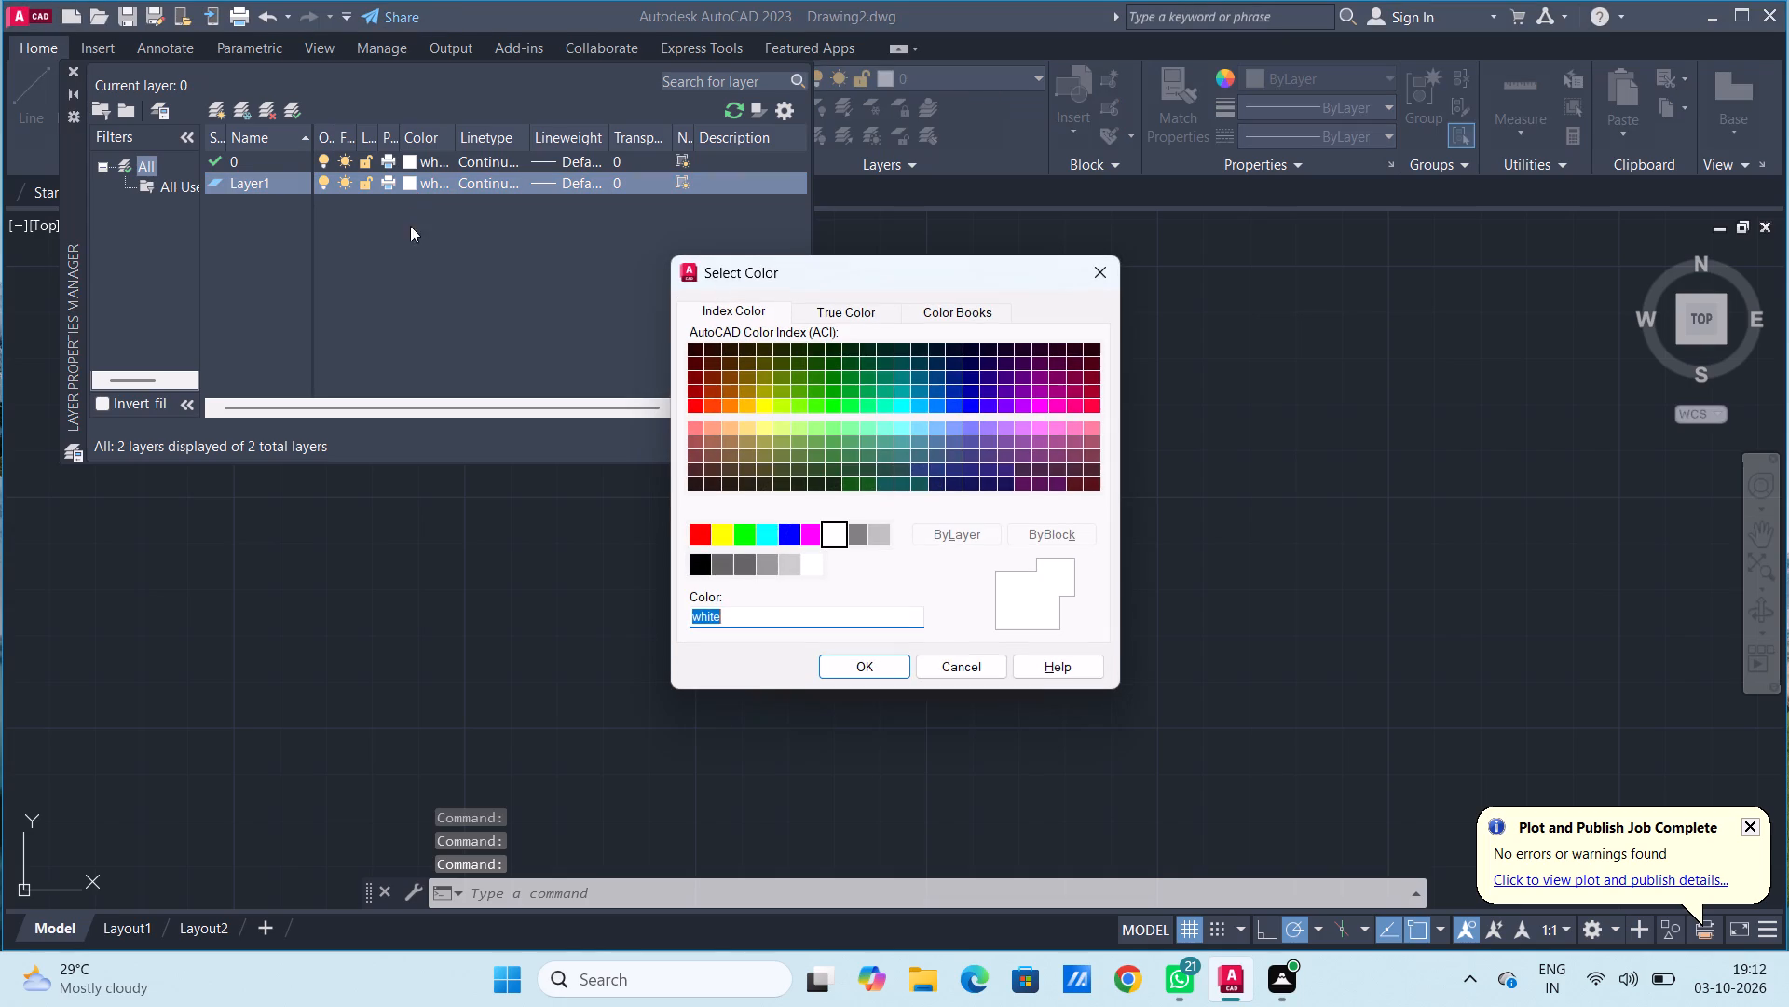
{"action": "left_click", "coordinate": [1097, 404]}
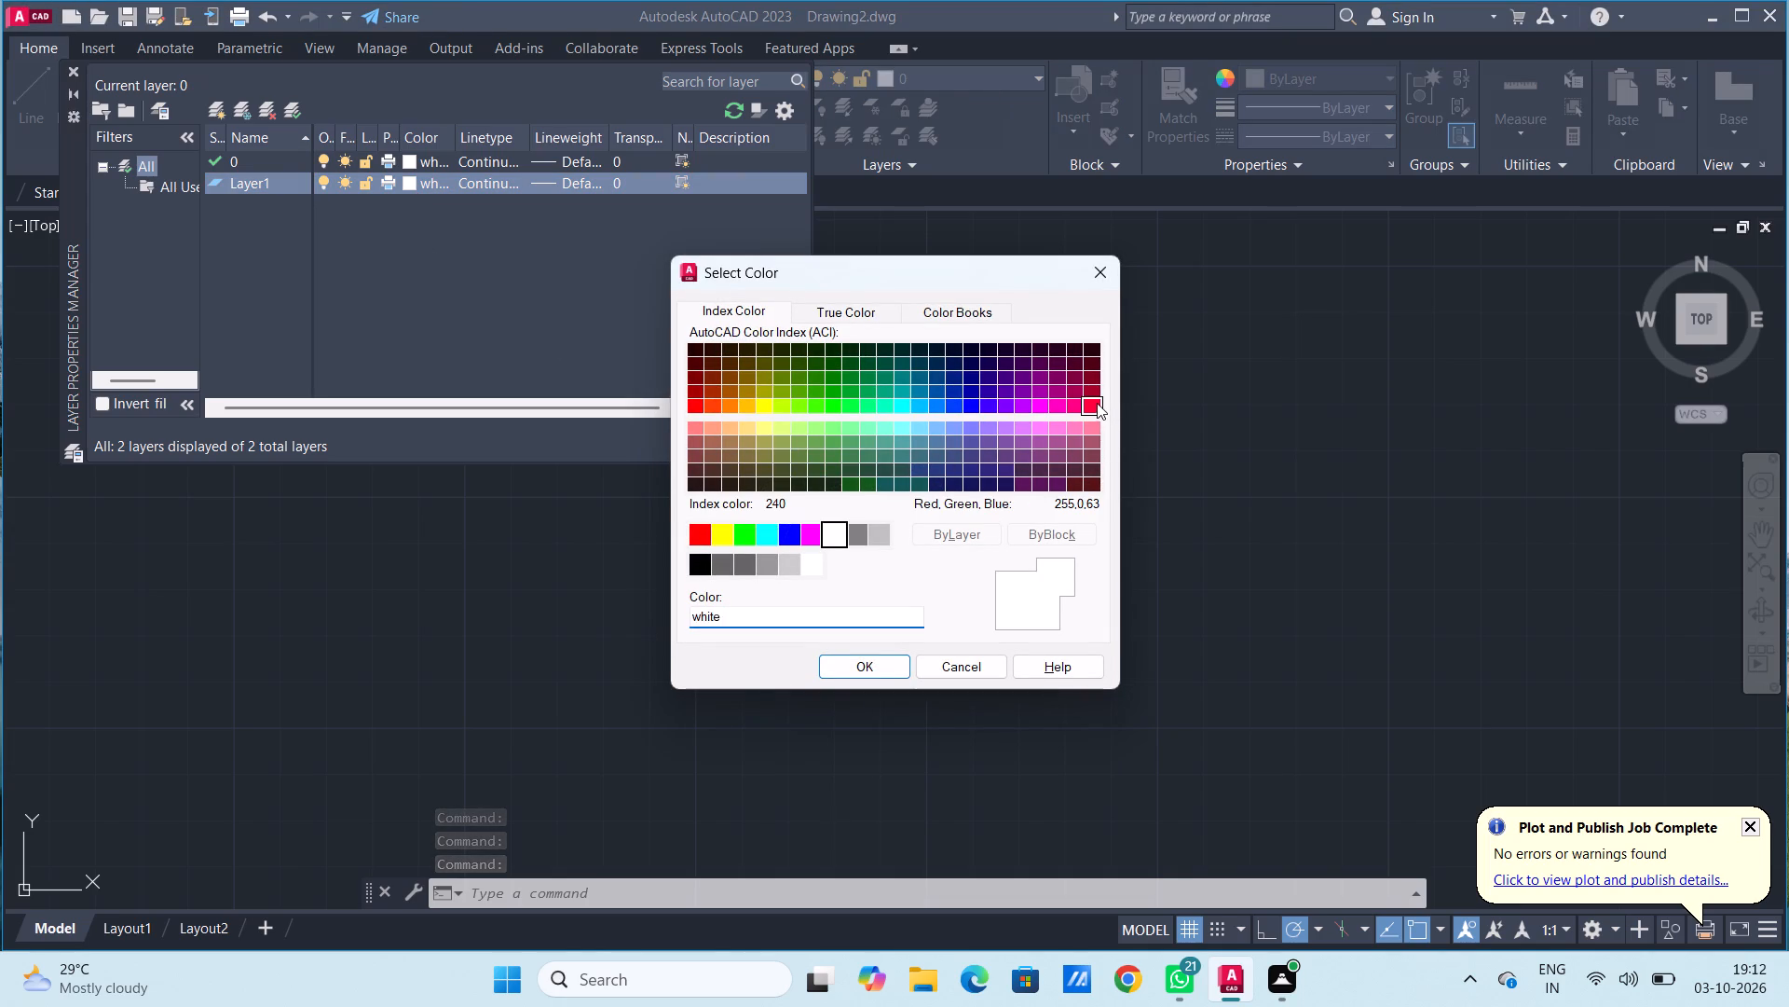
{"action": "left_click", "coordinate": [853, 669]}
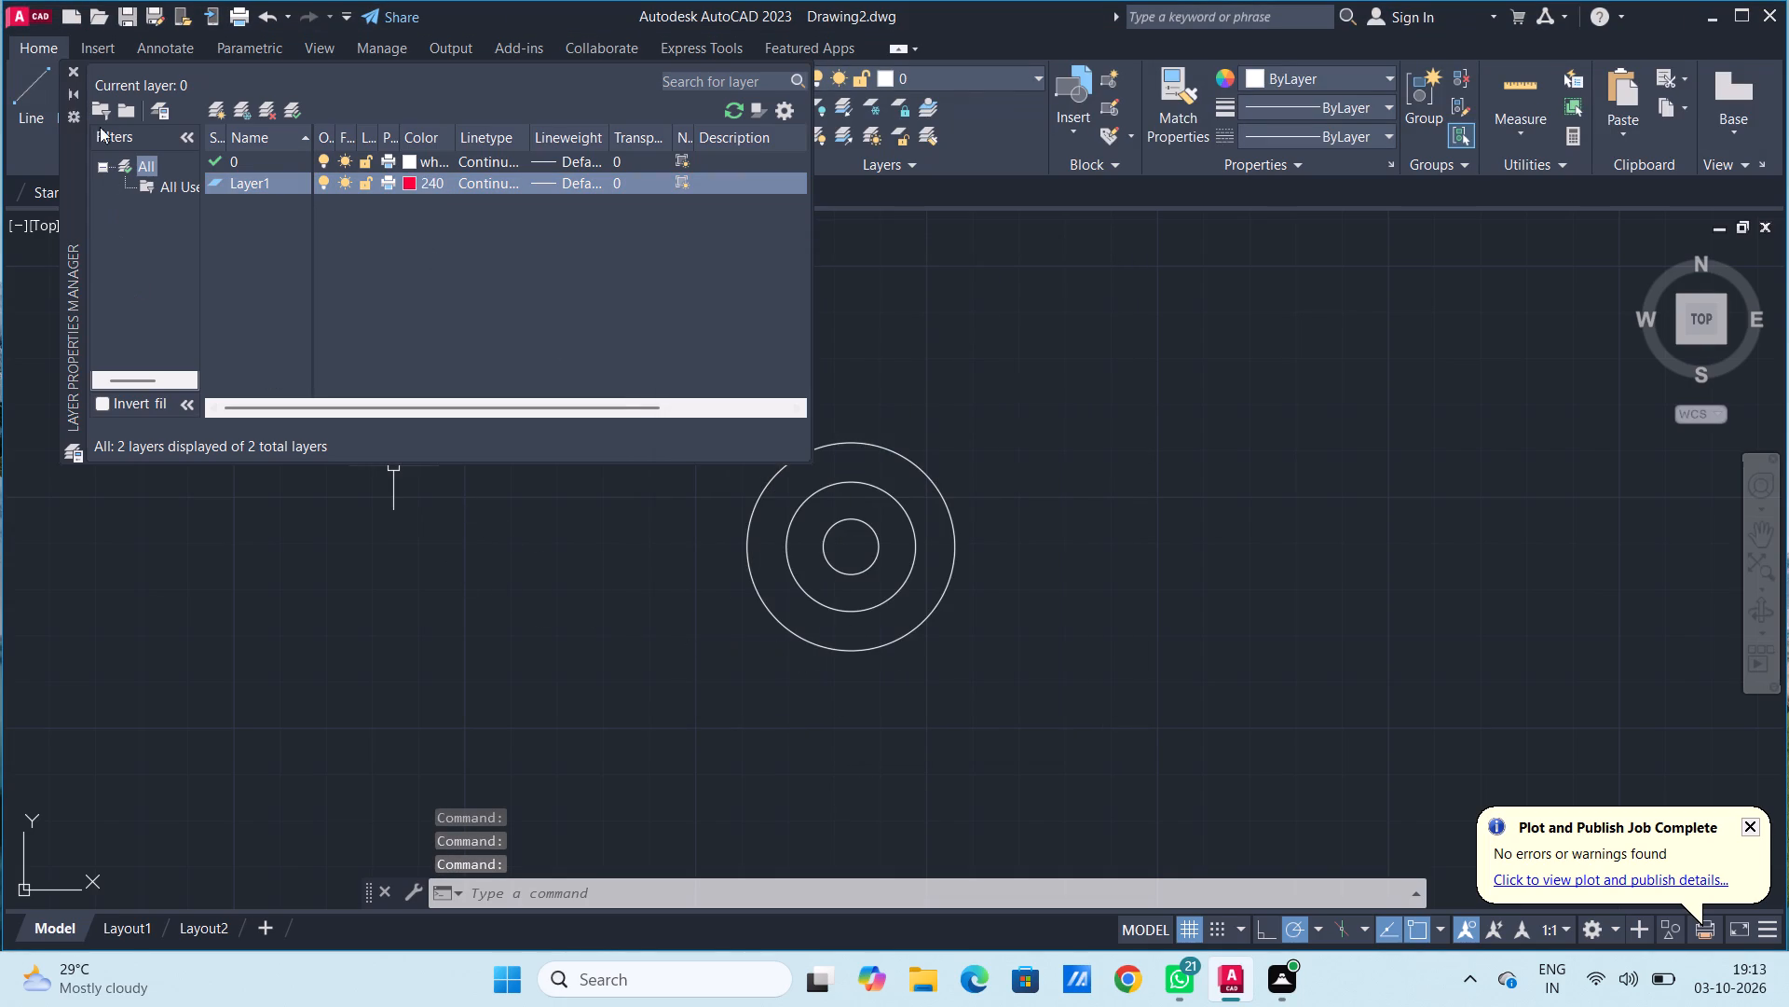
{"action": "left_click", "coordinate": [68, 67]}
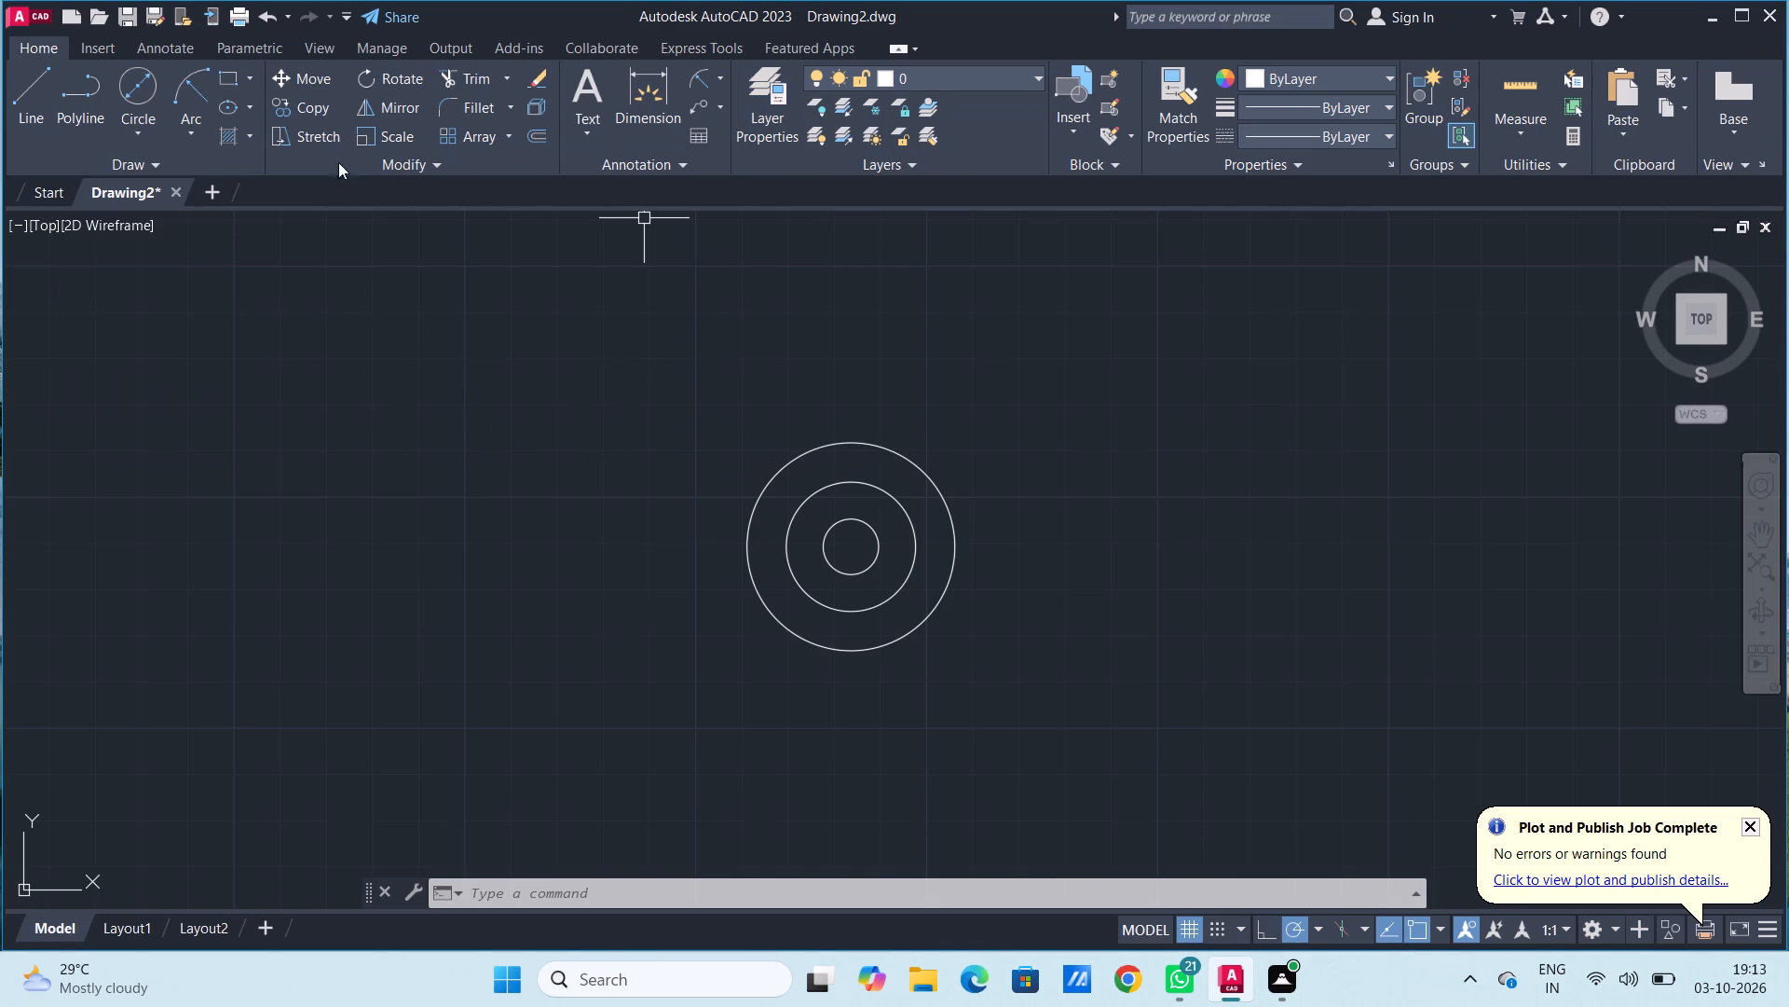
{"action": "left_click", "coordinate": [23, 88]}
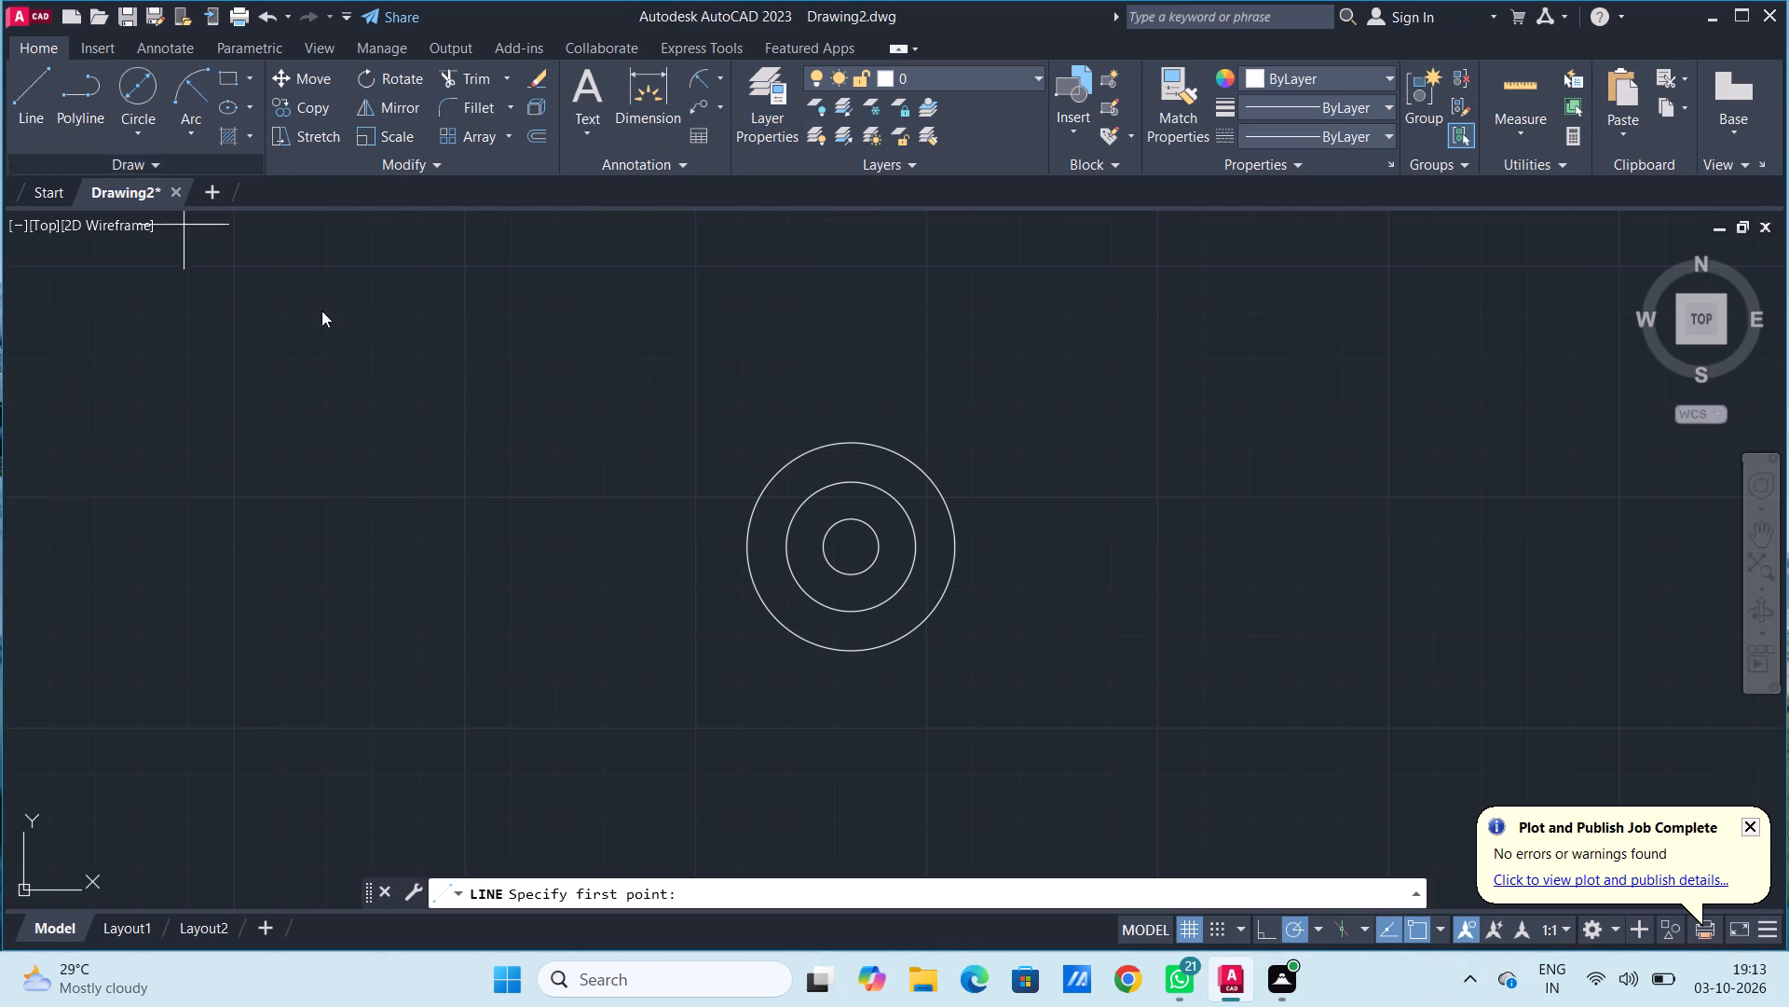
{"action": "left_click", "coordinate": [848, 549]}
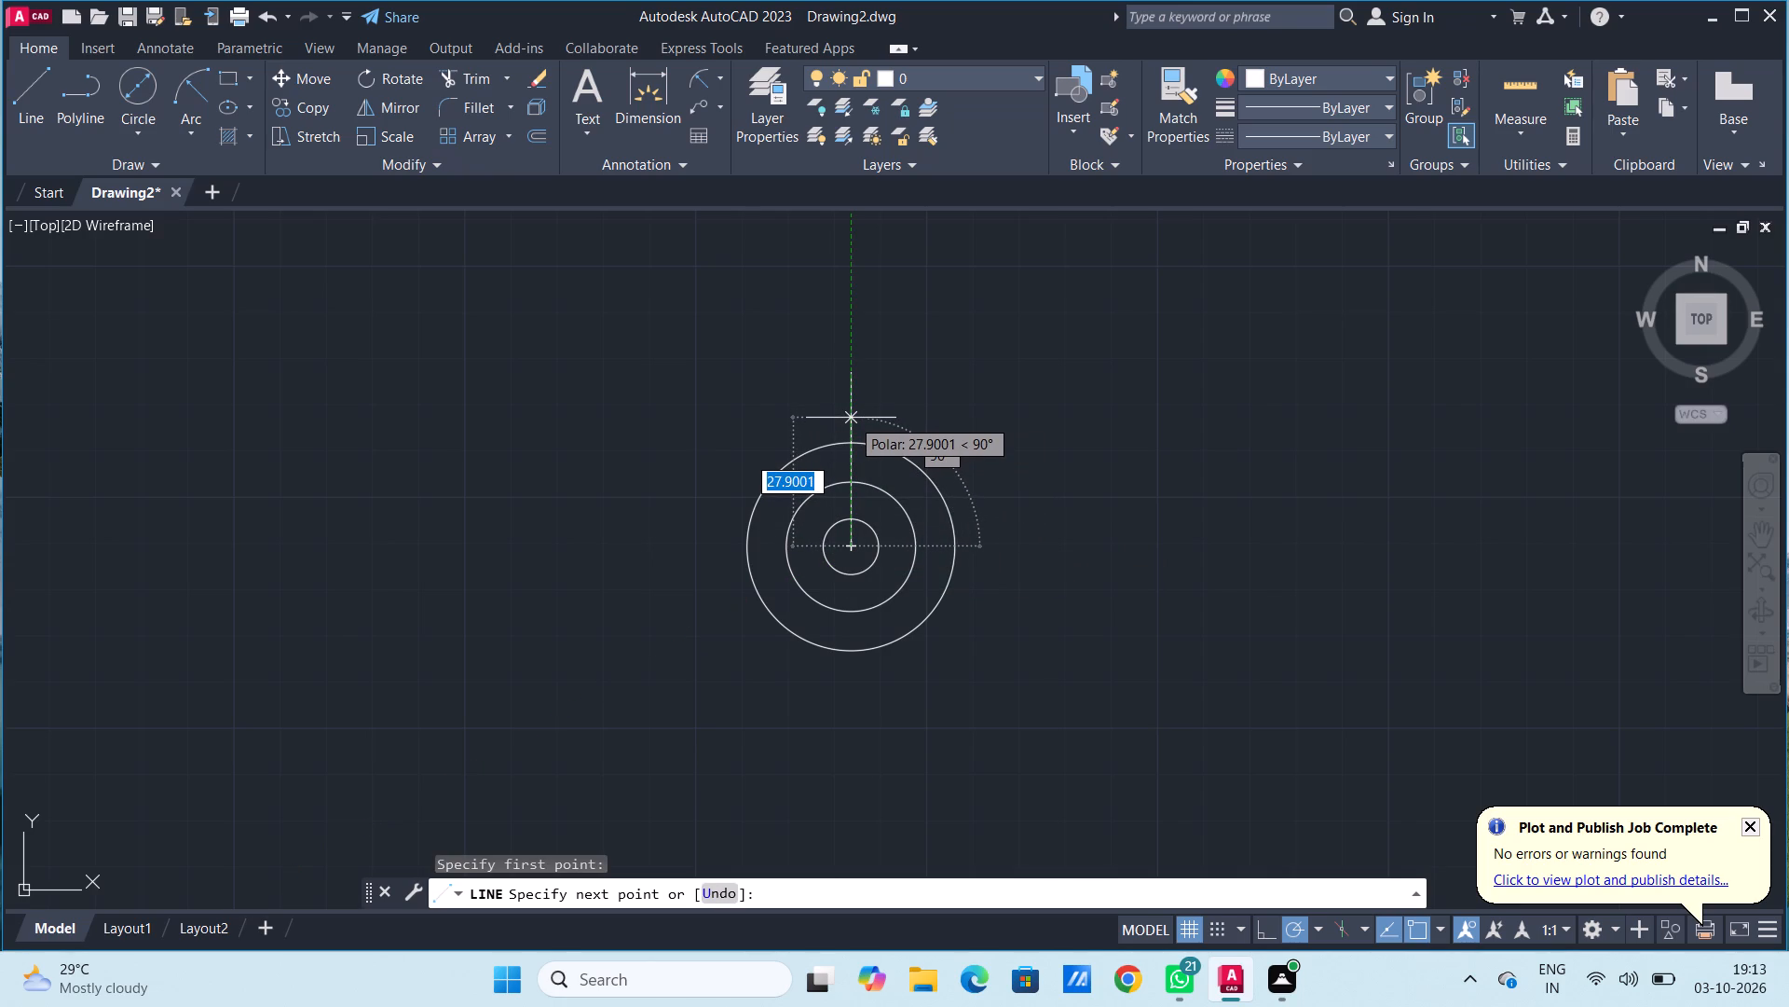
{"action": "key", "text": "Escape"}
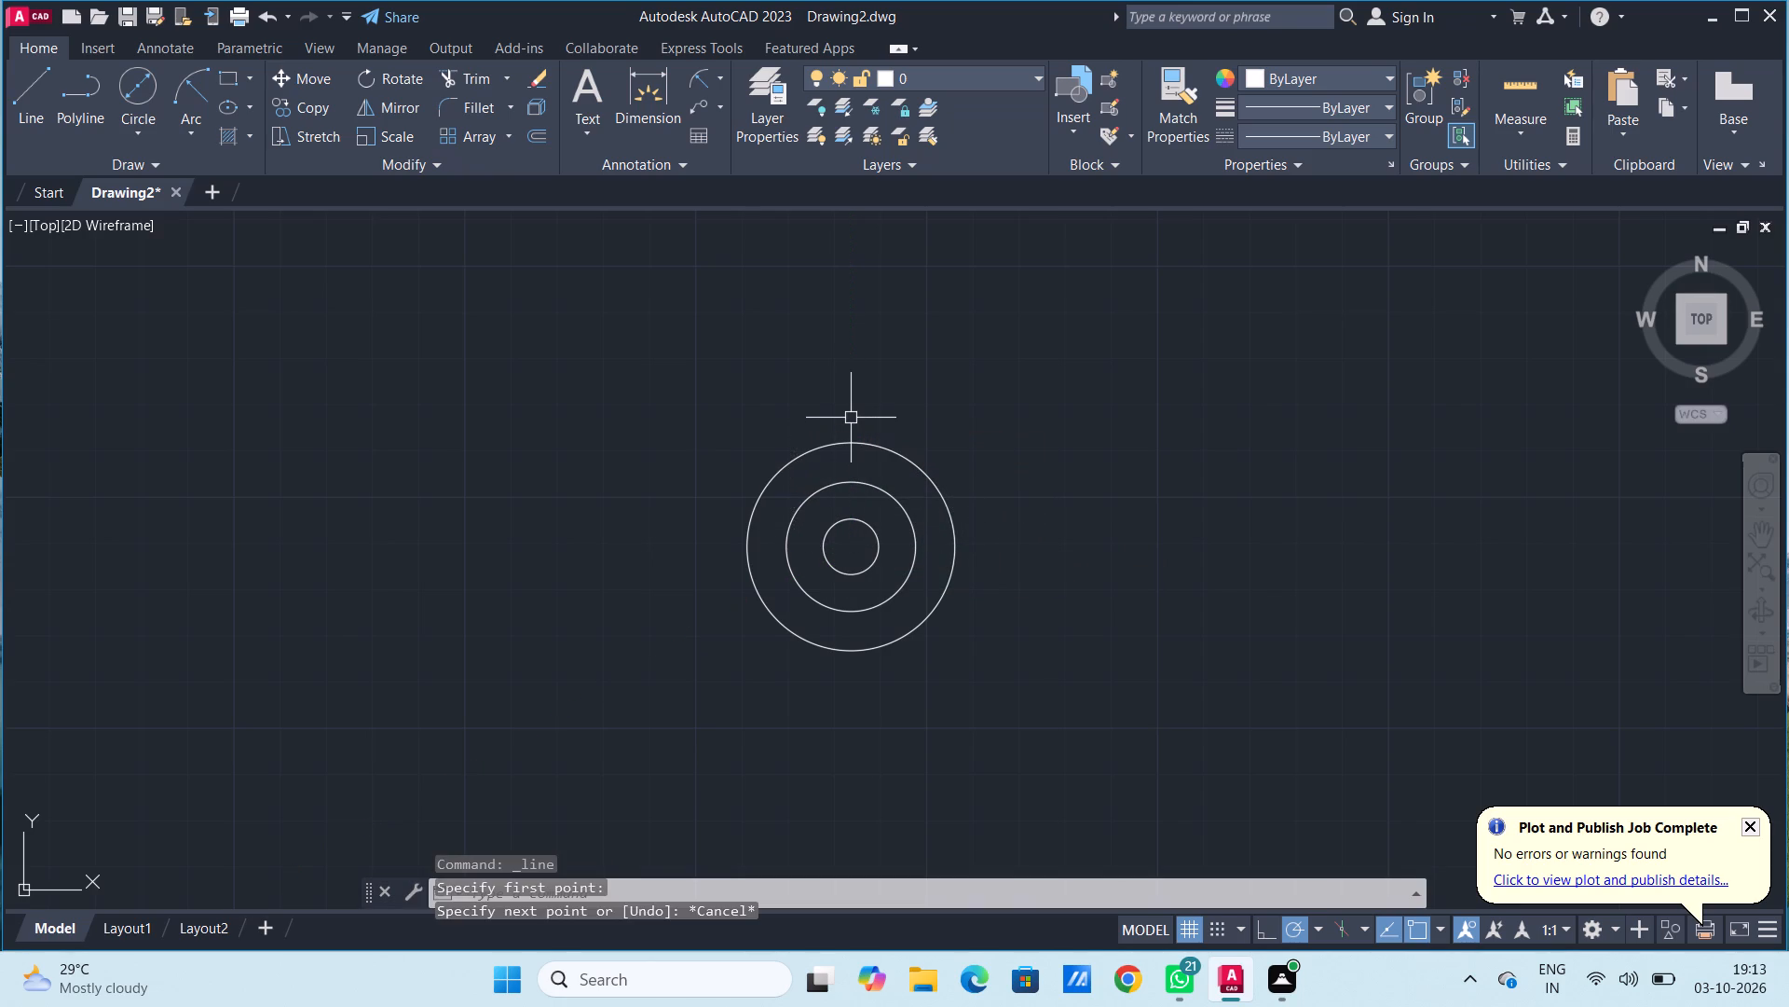
Review the command history for the circle and line commands entered so far.
{"action": "left_click", "coordinate": [1420, 894]}
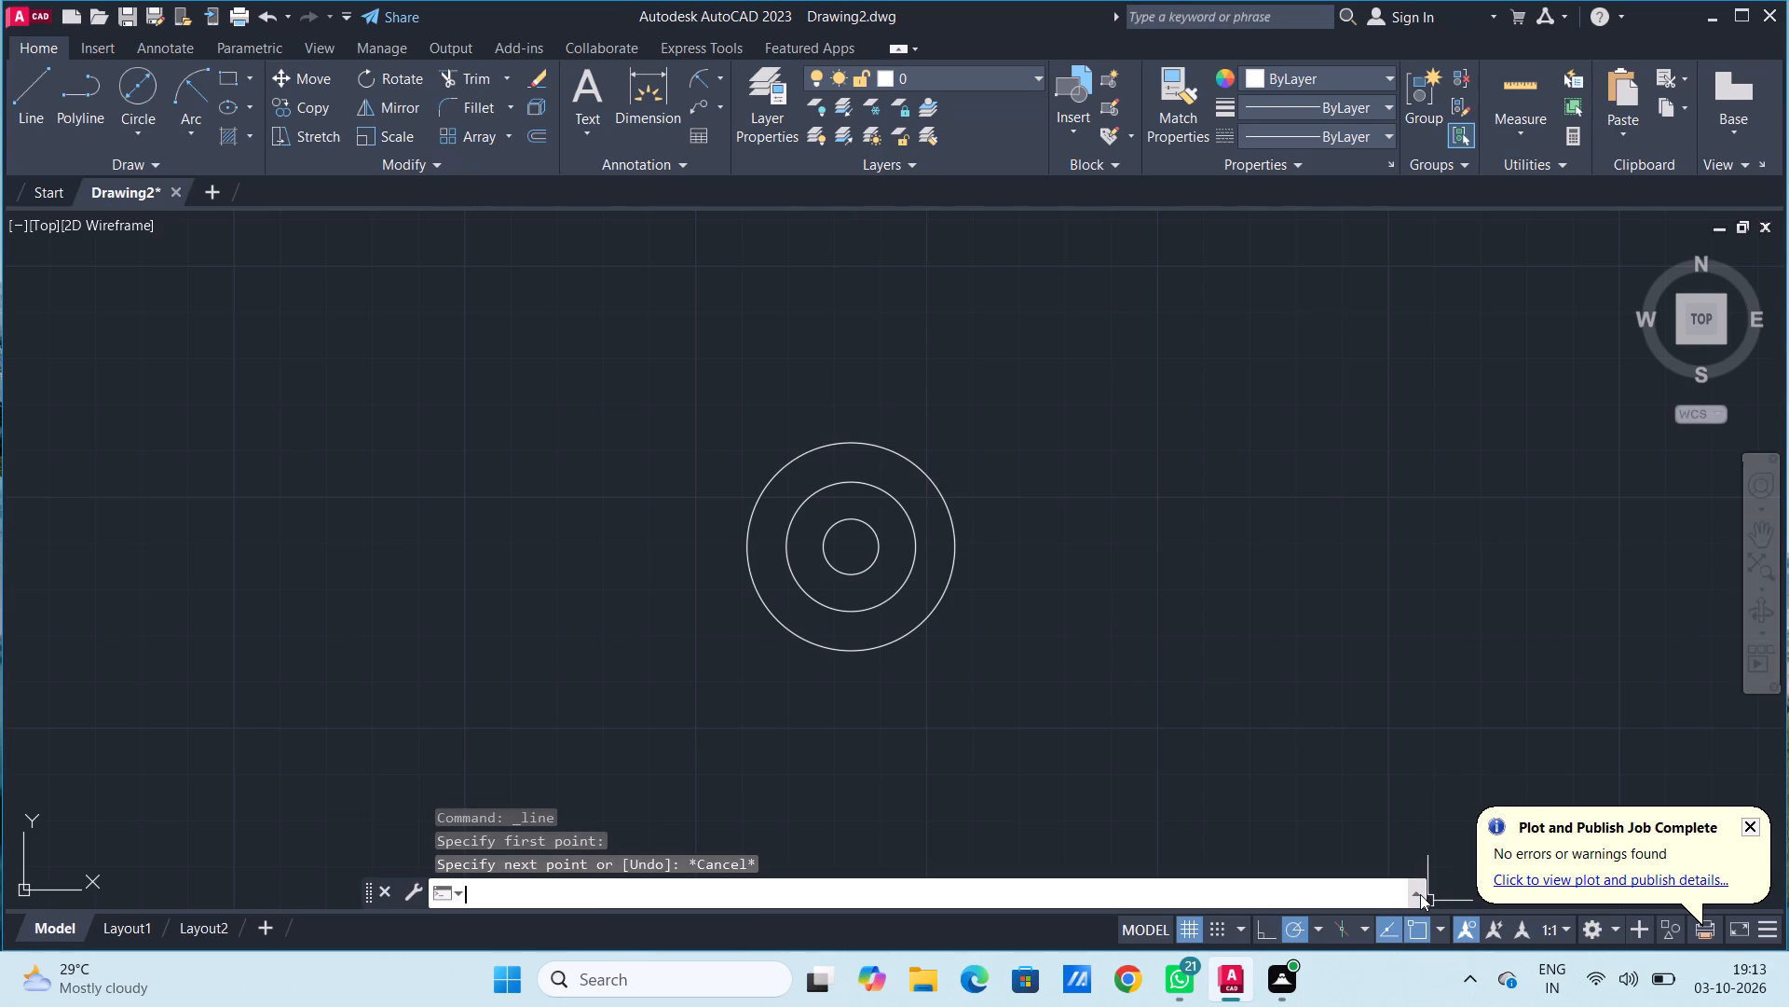
{"action": "scroll", "coordinate": [1049, 726], "scroll_direction": "up", "scroll_amount": 11}
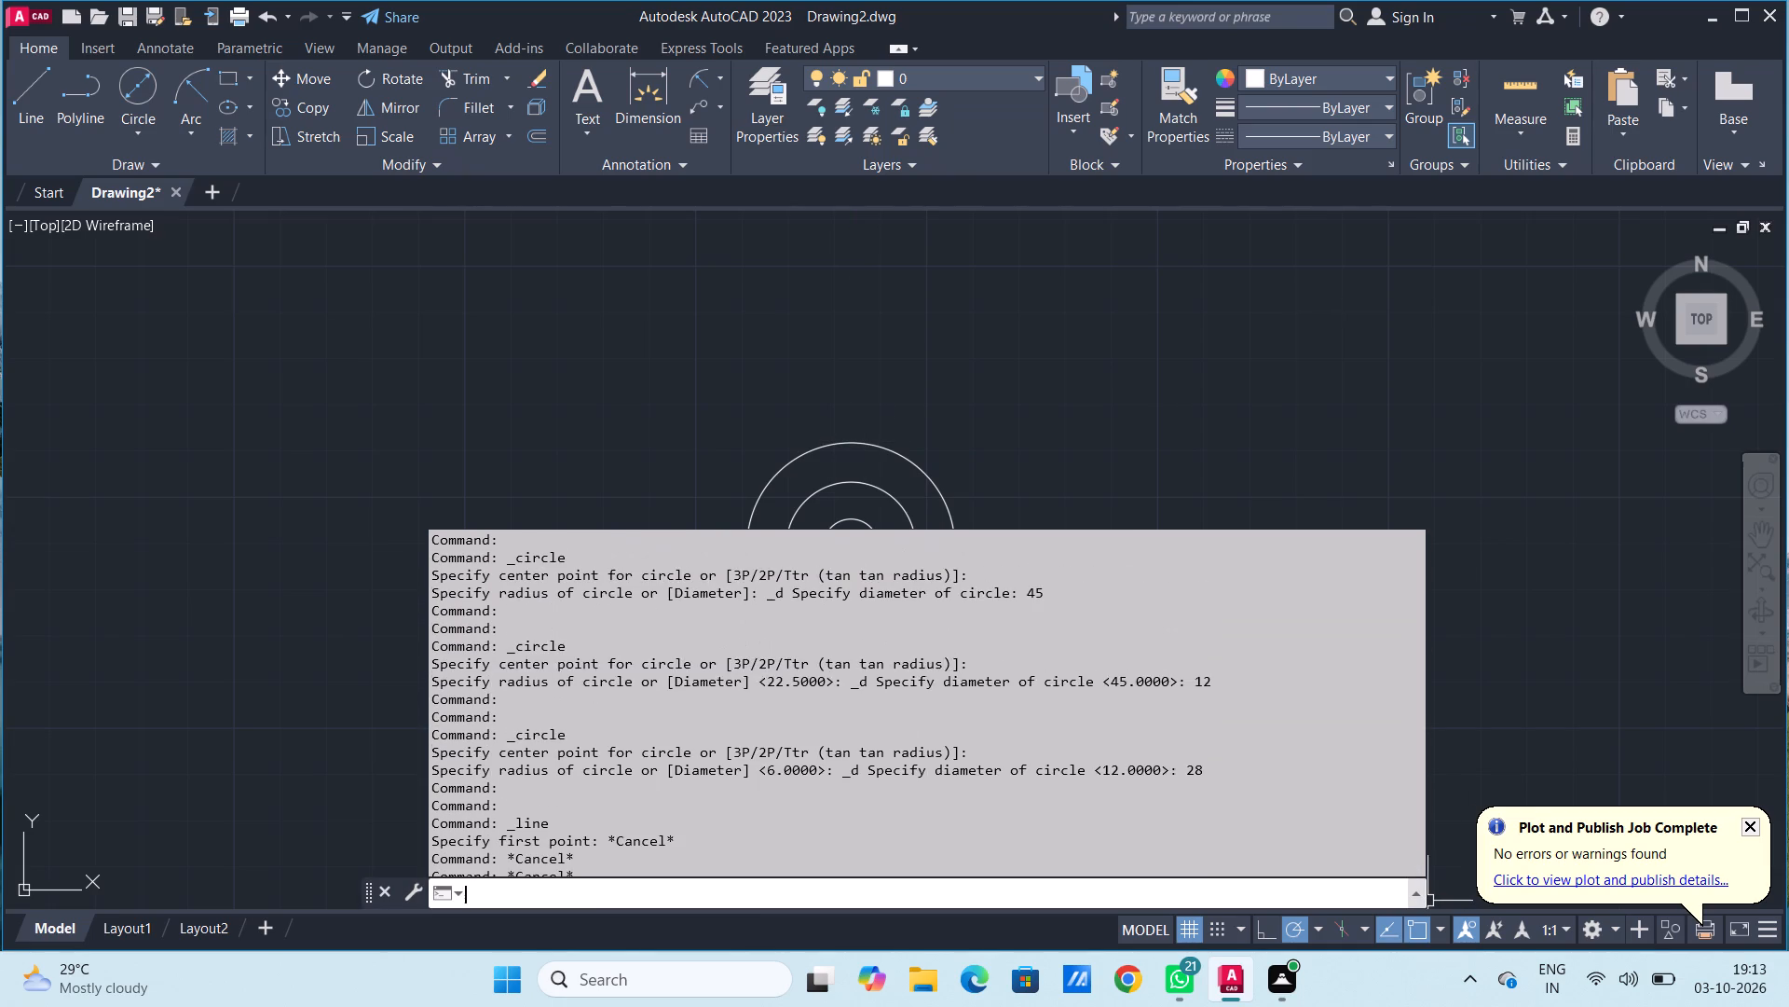
{"action": "scroll", "coordinate": [1003, 708], "scroll_direction": "up", "scroll_amount": 16}
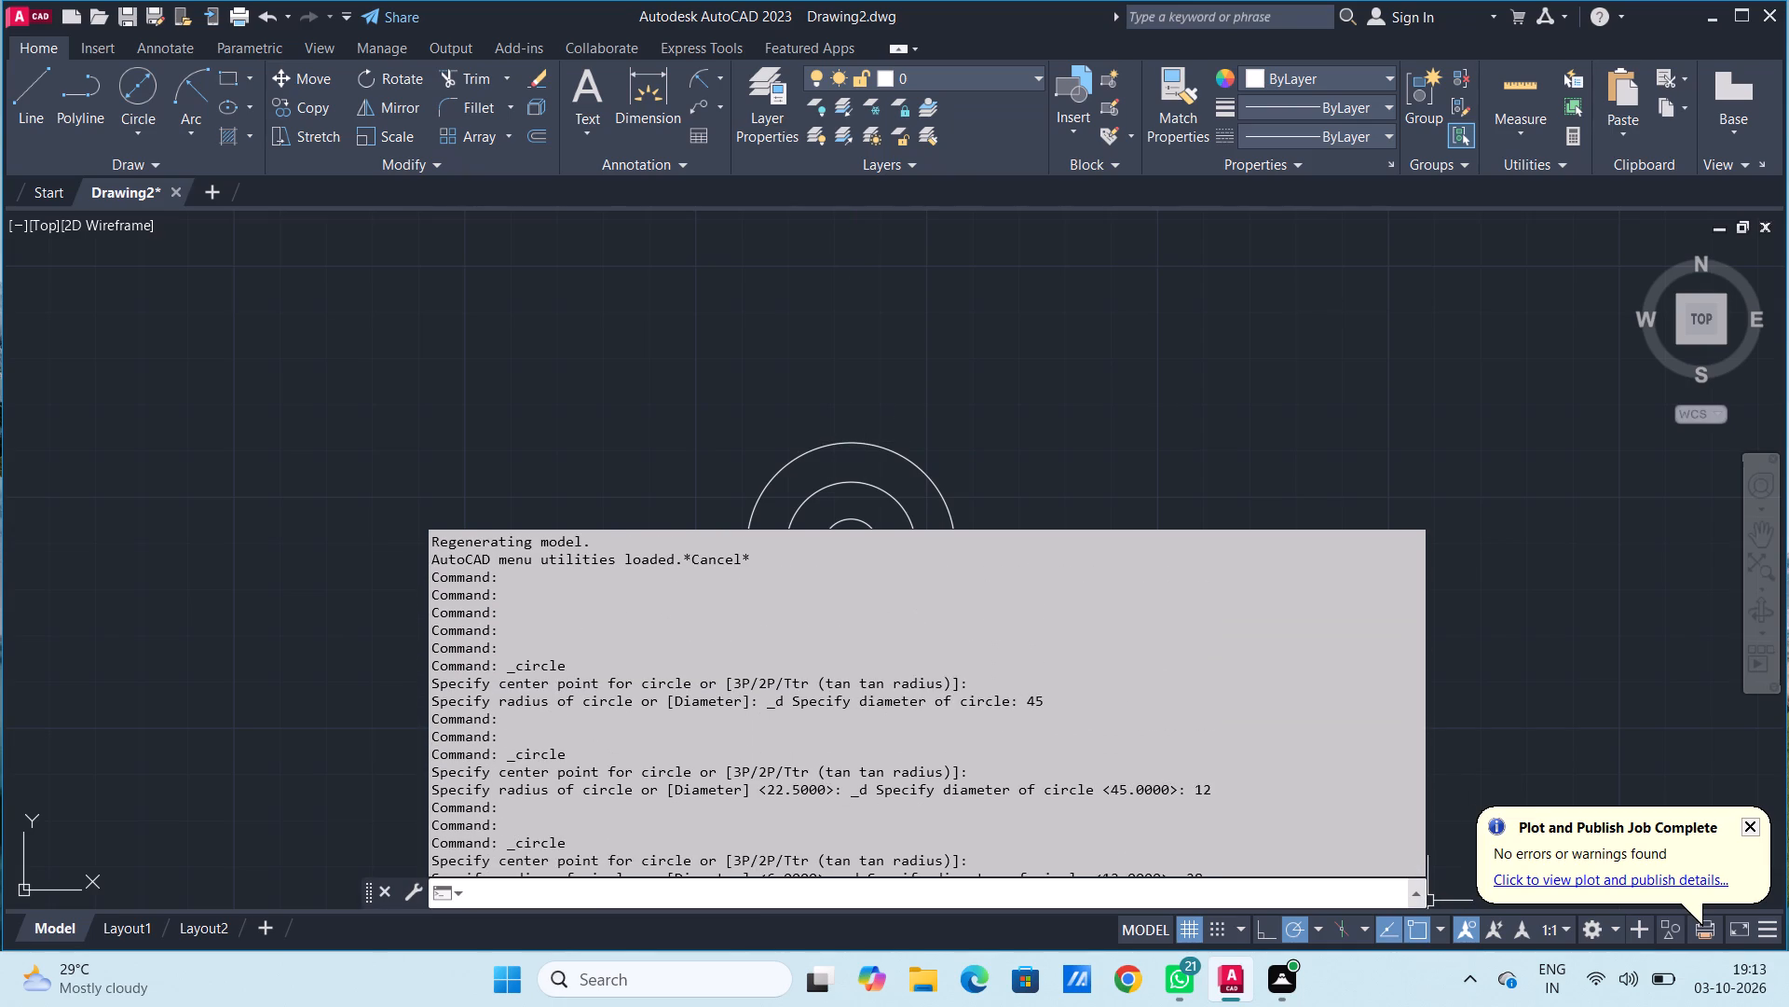
{"action": "scroll", "coordinate": [826, 678], "scroll_direction": "up", "scroll_amount": 2}
{"action": "key", "text": "Escape"}
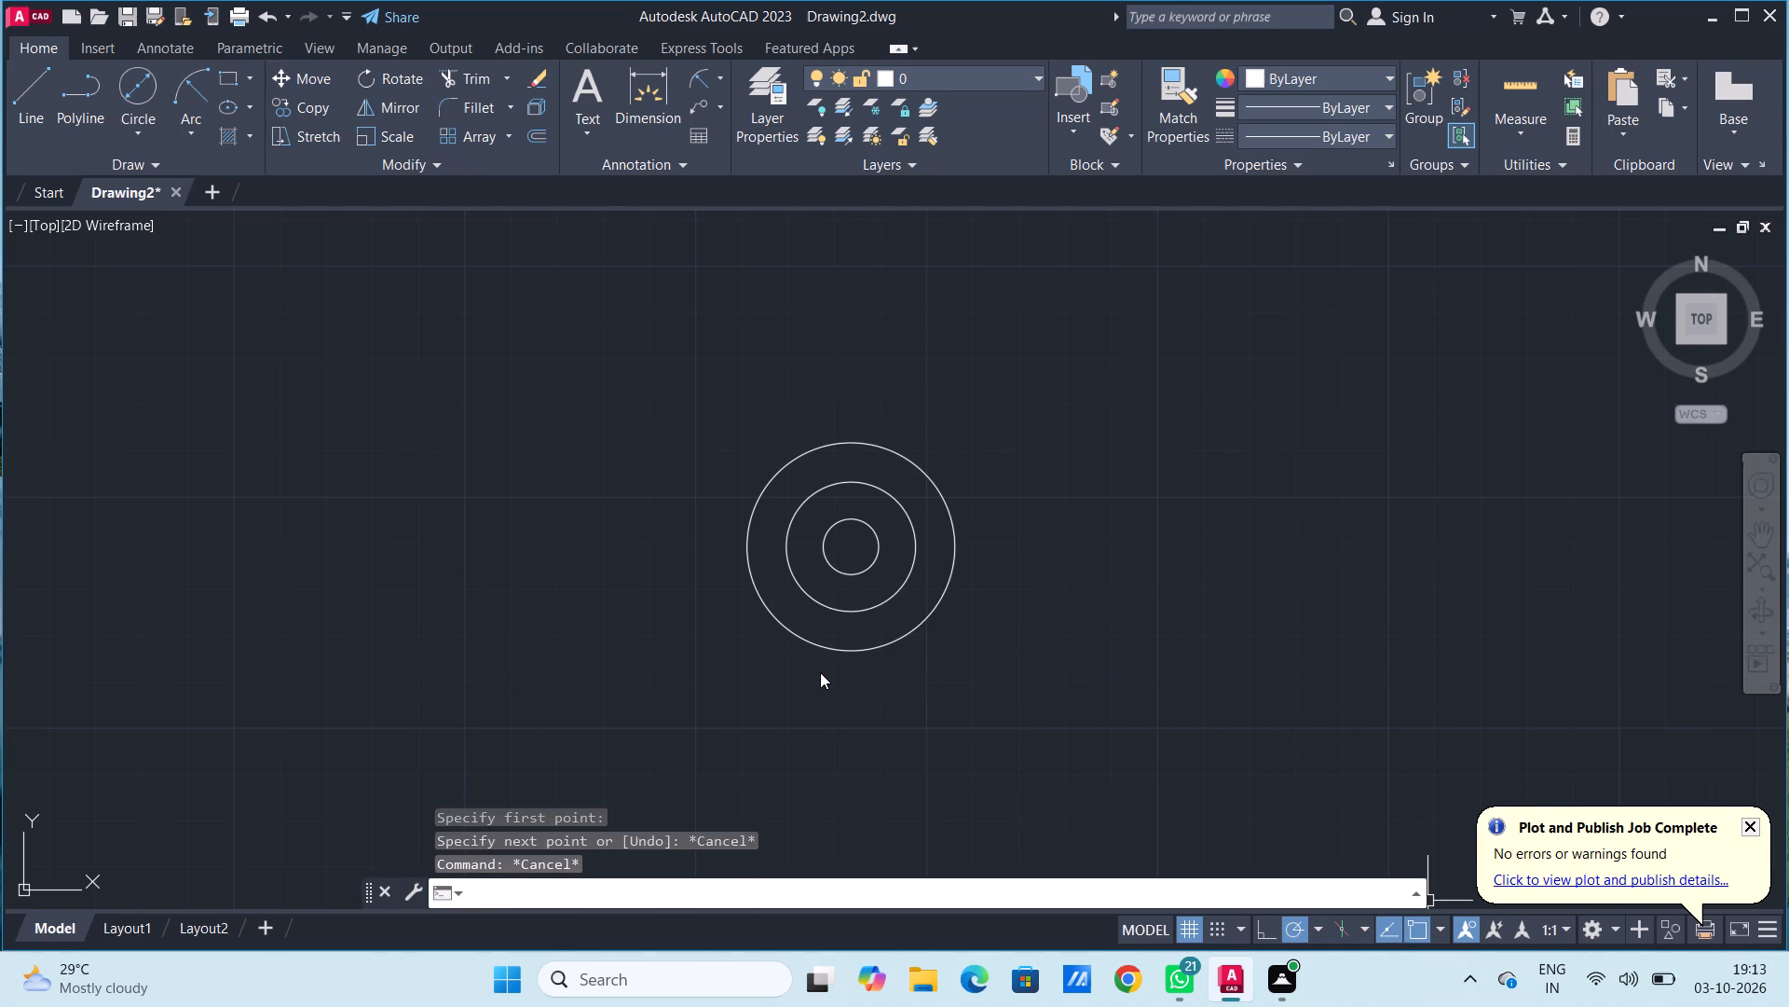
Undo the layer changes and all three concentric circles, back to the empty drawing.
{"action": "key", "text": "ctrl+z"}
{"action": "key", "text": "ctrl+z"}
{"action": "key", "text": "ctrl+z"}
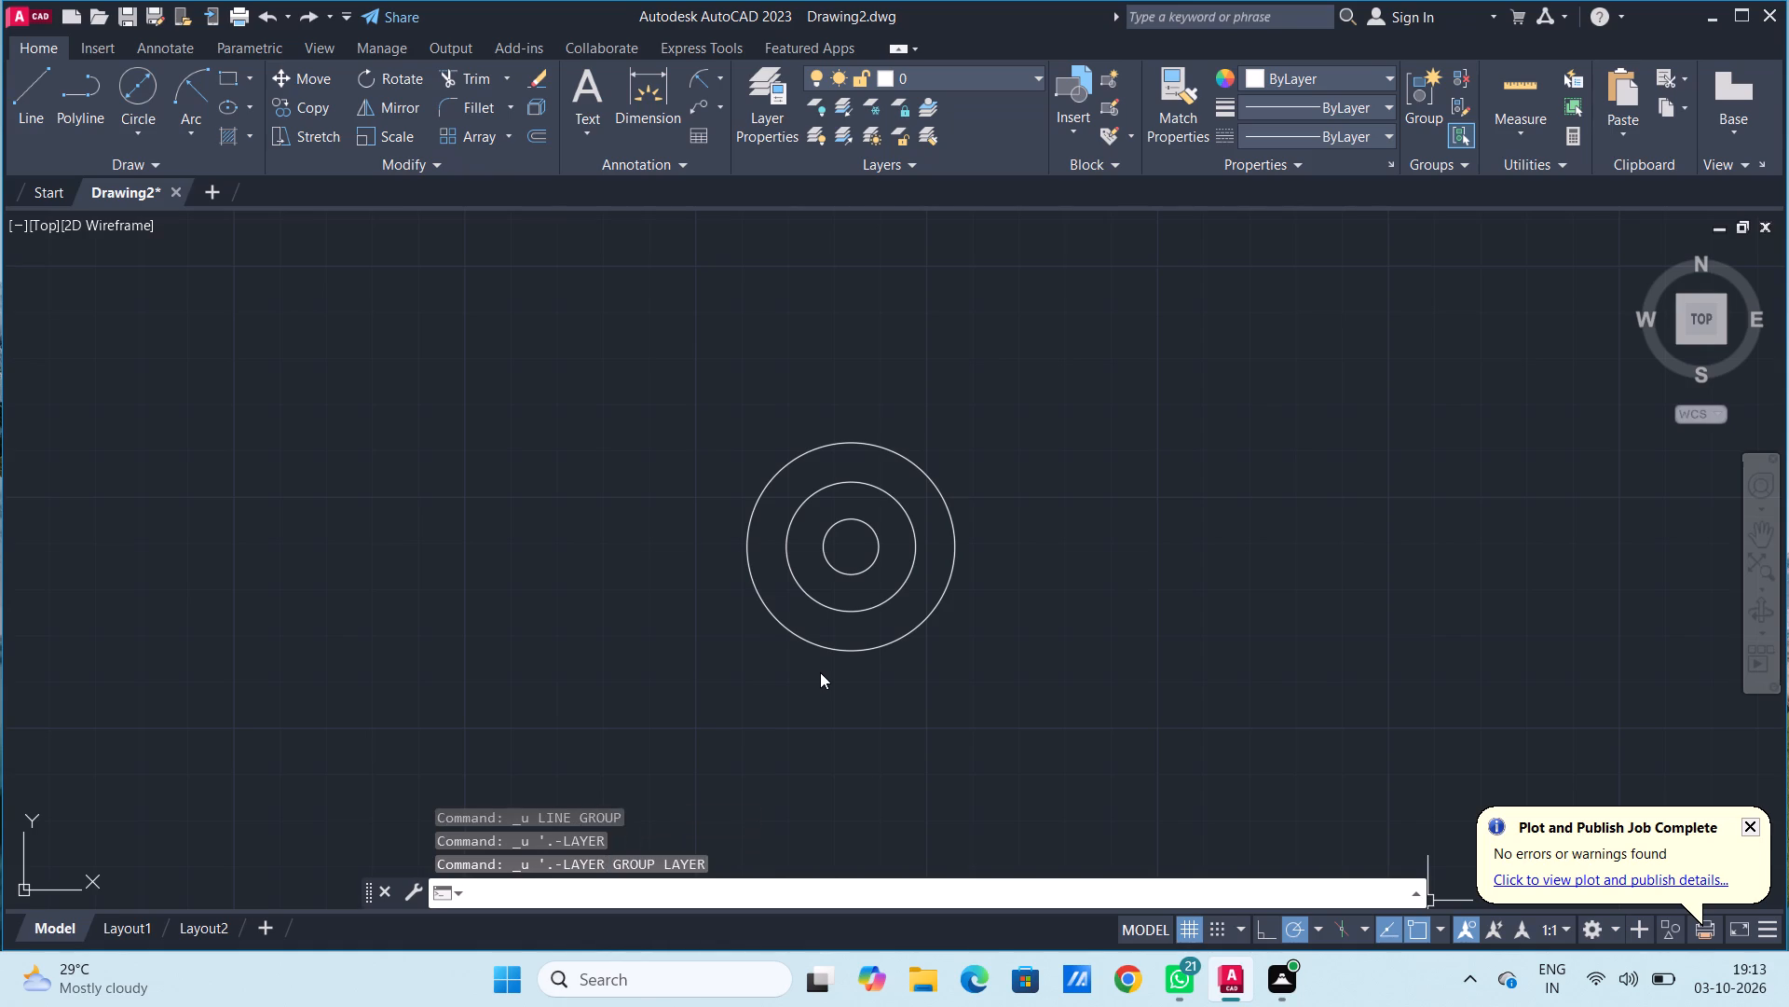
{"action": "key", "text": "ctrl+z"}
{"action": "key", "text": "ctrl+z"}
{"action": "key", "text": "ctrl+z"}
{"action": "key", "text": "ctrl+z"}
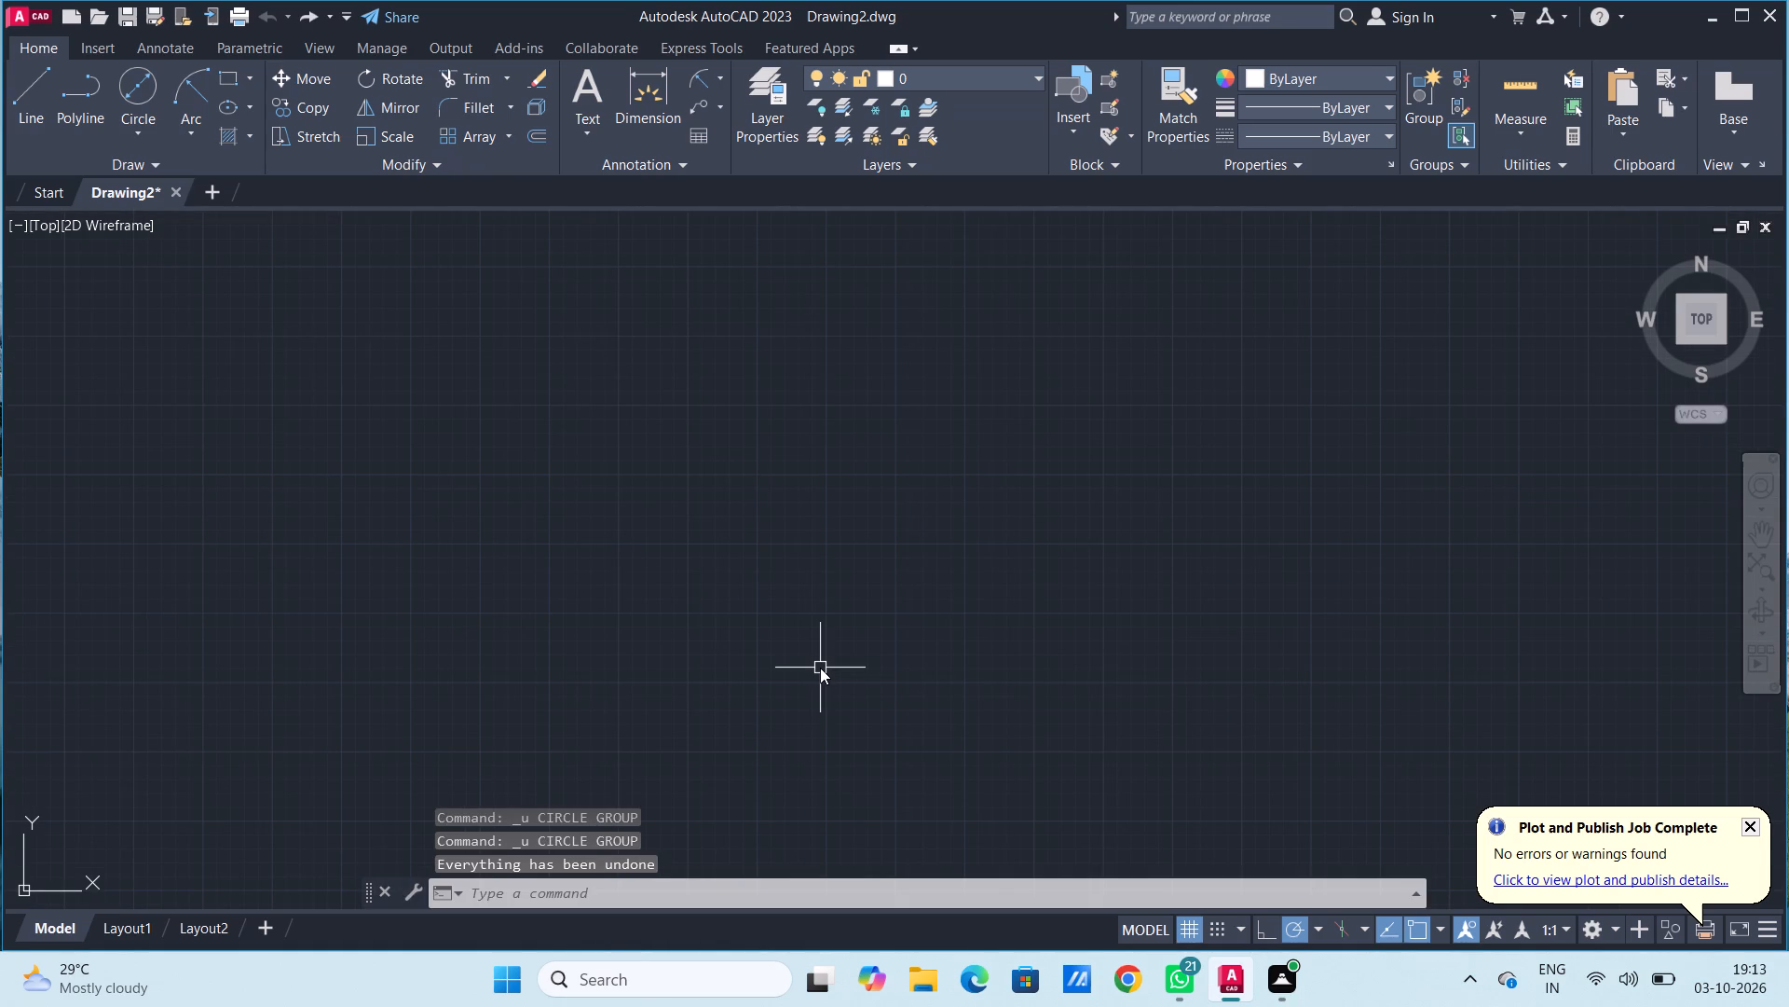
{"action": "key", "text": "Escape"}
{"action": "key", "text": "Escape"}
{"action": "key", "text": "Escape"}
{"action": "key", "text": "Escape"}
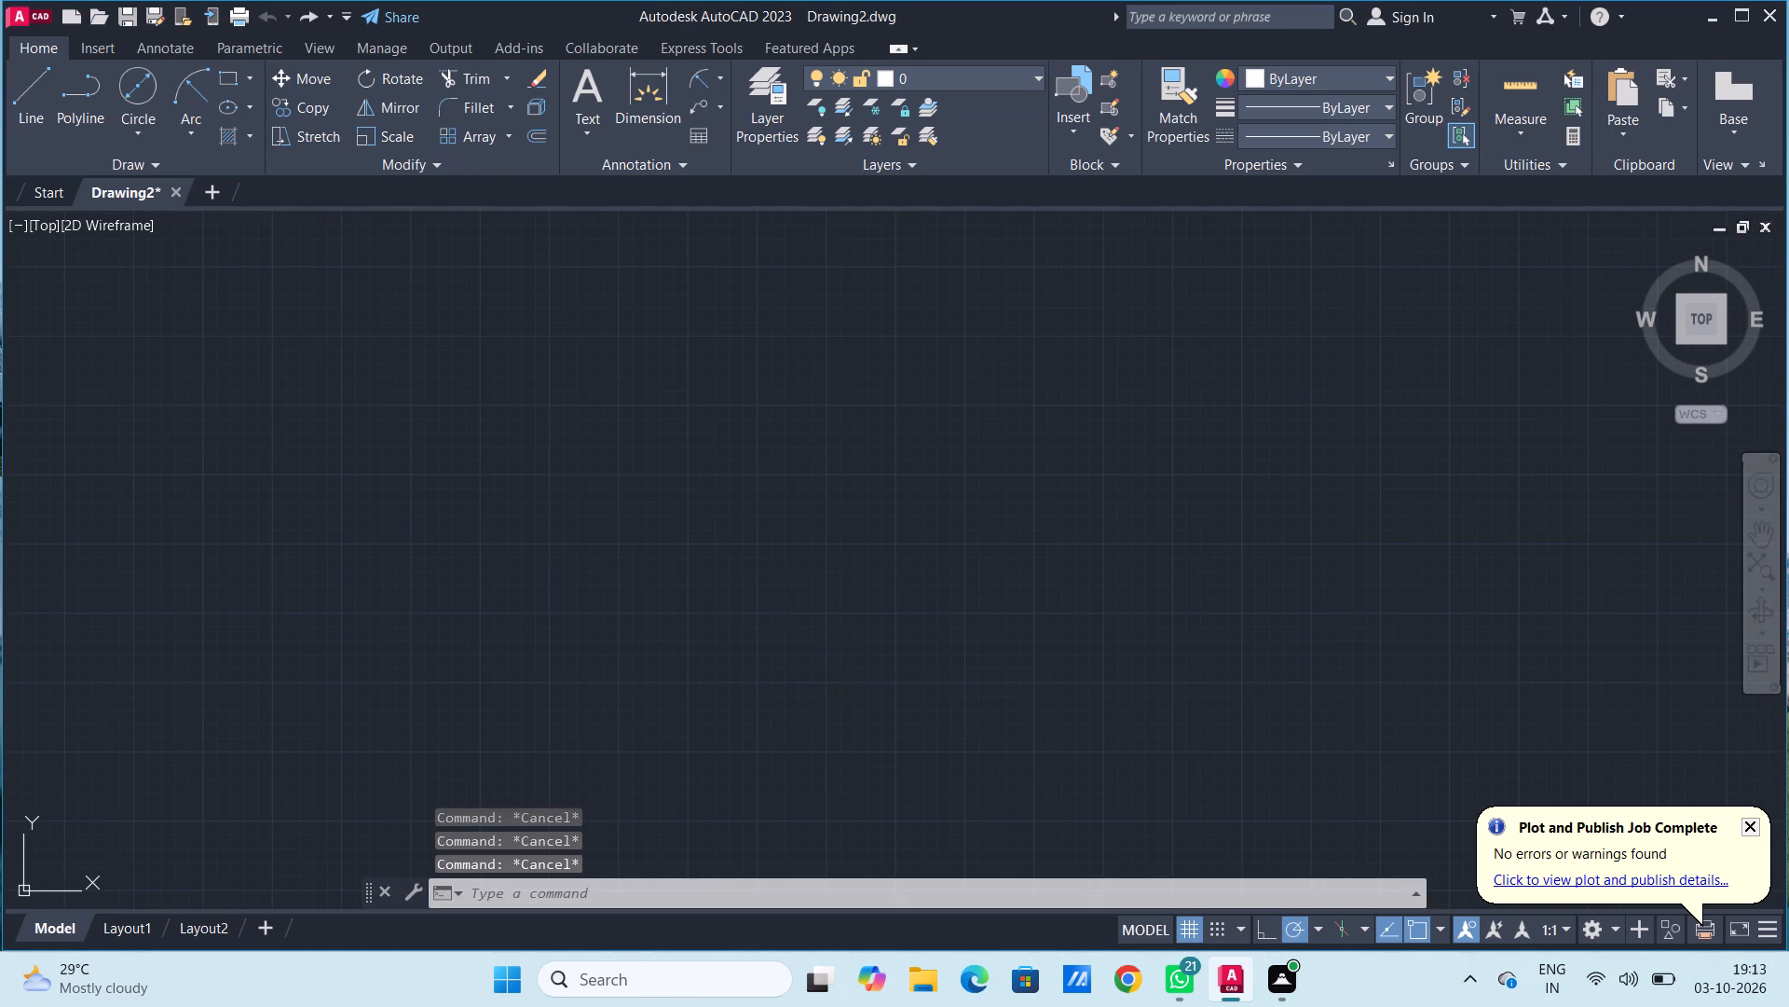
Turn on recording of the command history to a log file with LOGFILEON.
{"action": "type", "text": "log"}
{"action": "key", "text": "Return"}
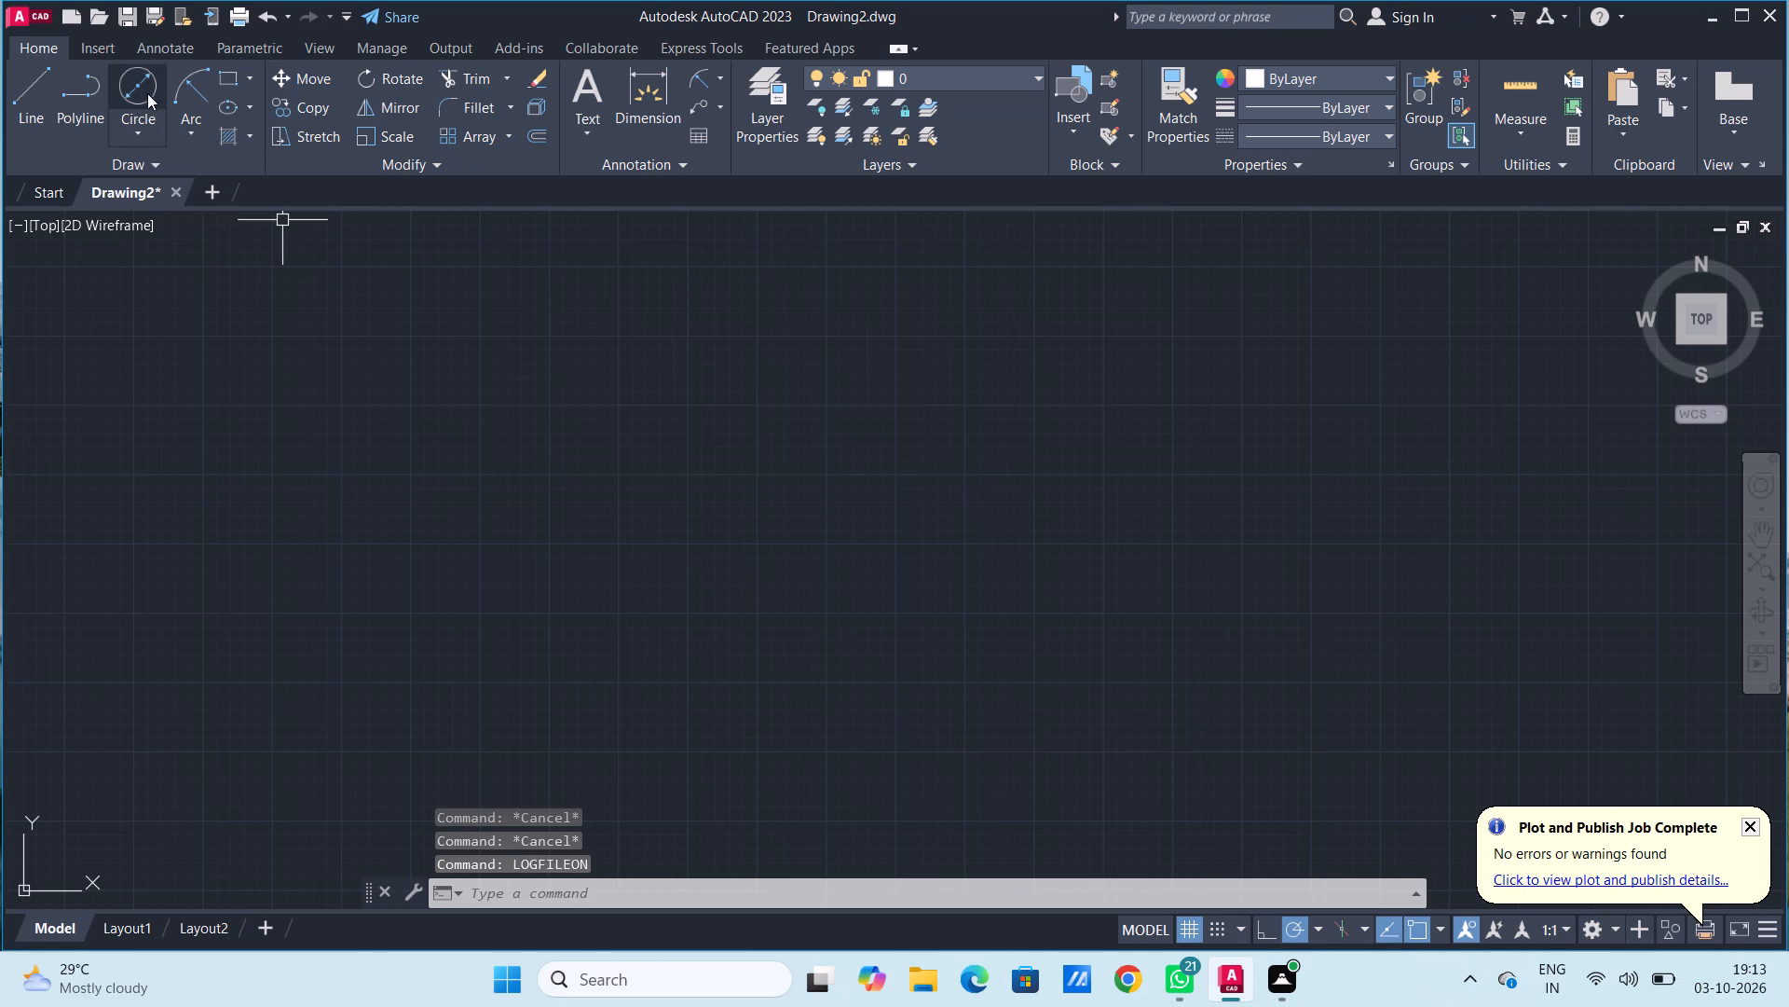
Draw a circle of diameter 45 in the middle of the empty drawing area.
{"action": "left_click_drag", "start_coordinate": [134, 82], "coordinate": [144, 92]}
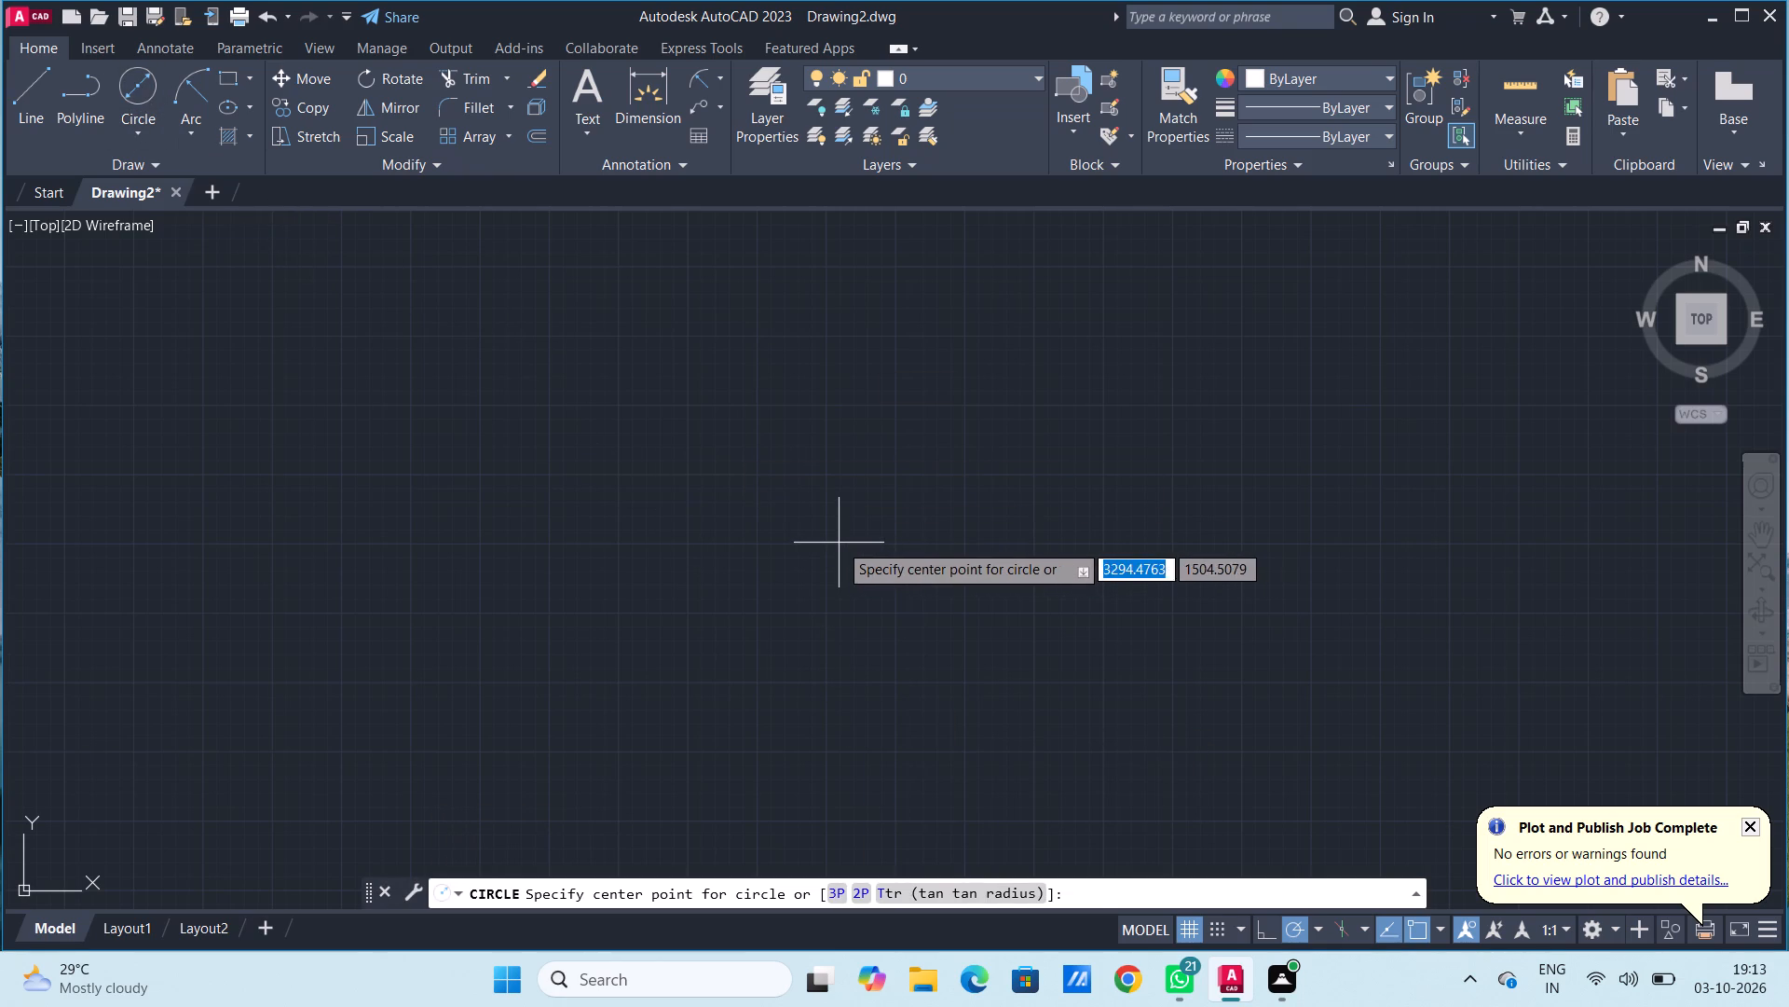
{"action": "left_click", "coordinate": [839, 543]}
{"action": "scroll", "coordinate": [870, 580], "scroll_direction": "up", "scroll_amount": 3}
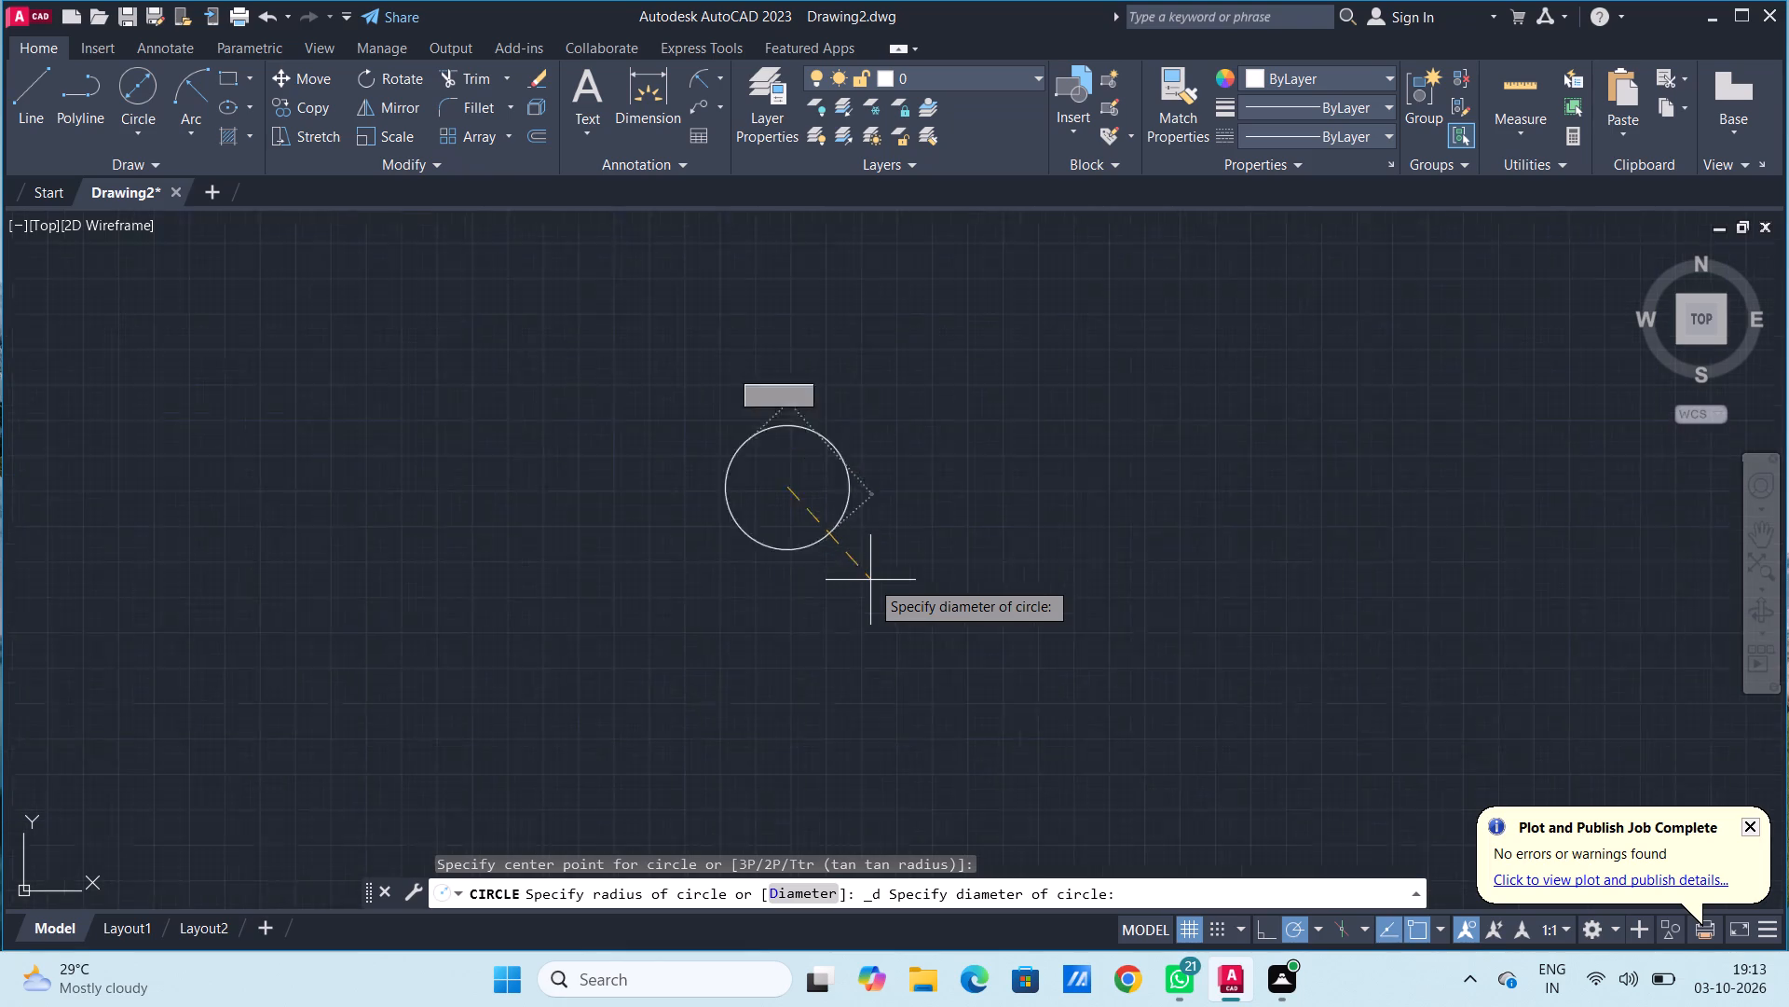
{"action": "scroll", "coordinate": [745, 414], "scroll_direction": "up", "scroll_amount": 2}
{"action": "scroll", "coordinate": [662, 430], "scroll_direction": "up", "scroll_amount": 2}
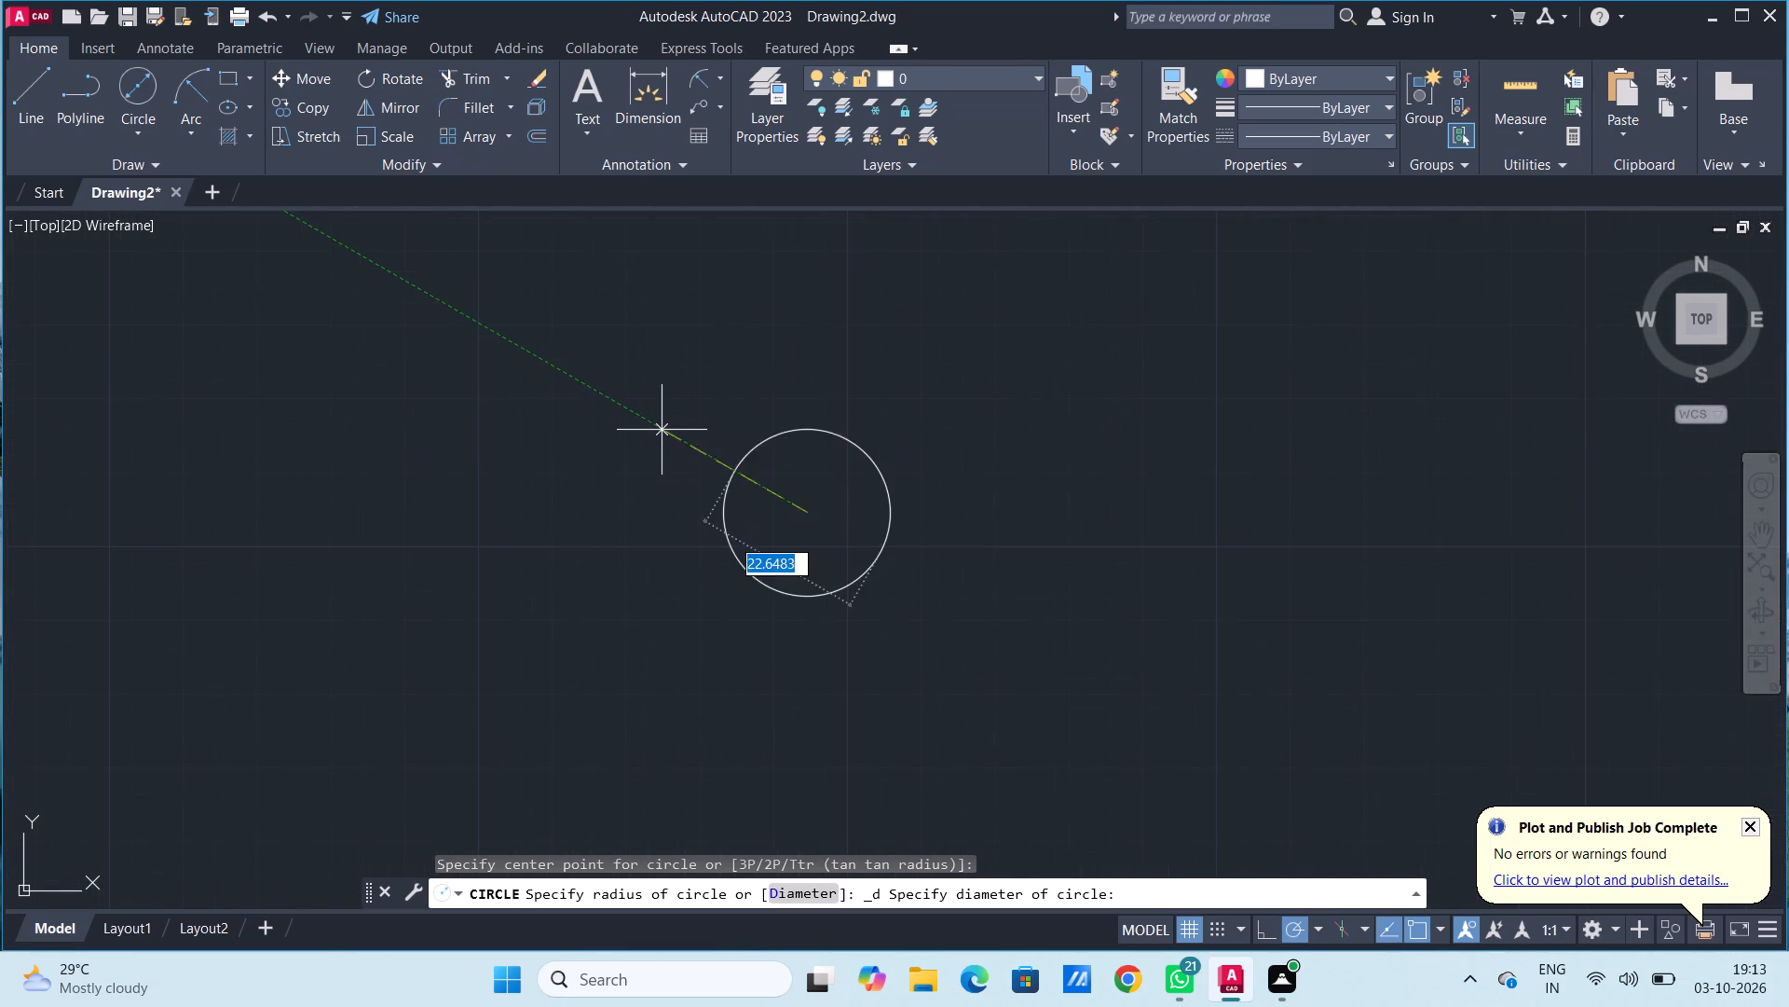
{"action": "type", "text": "45"}
{"action": "key", "text": "Return"}
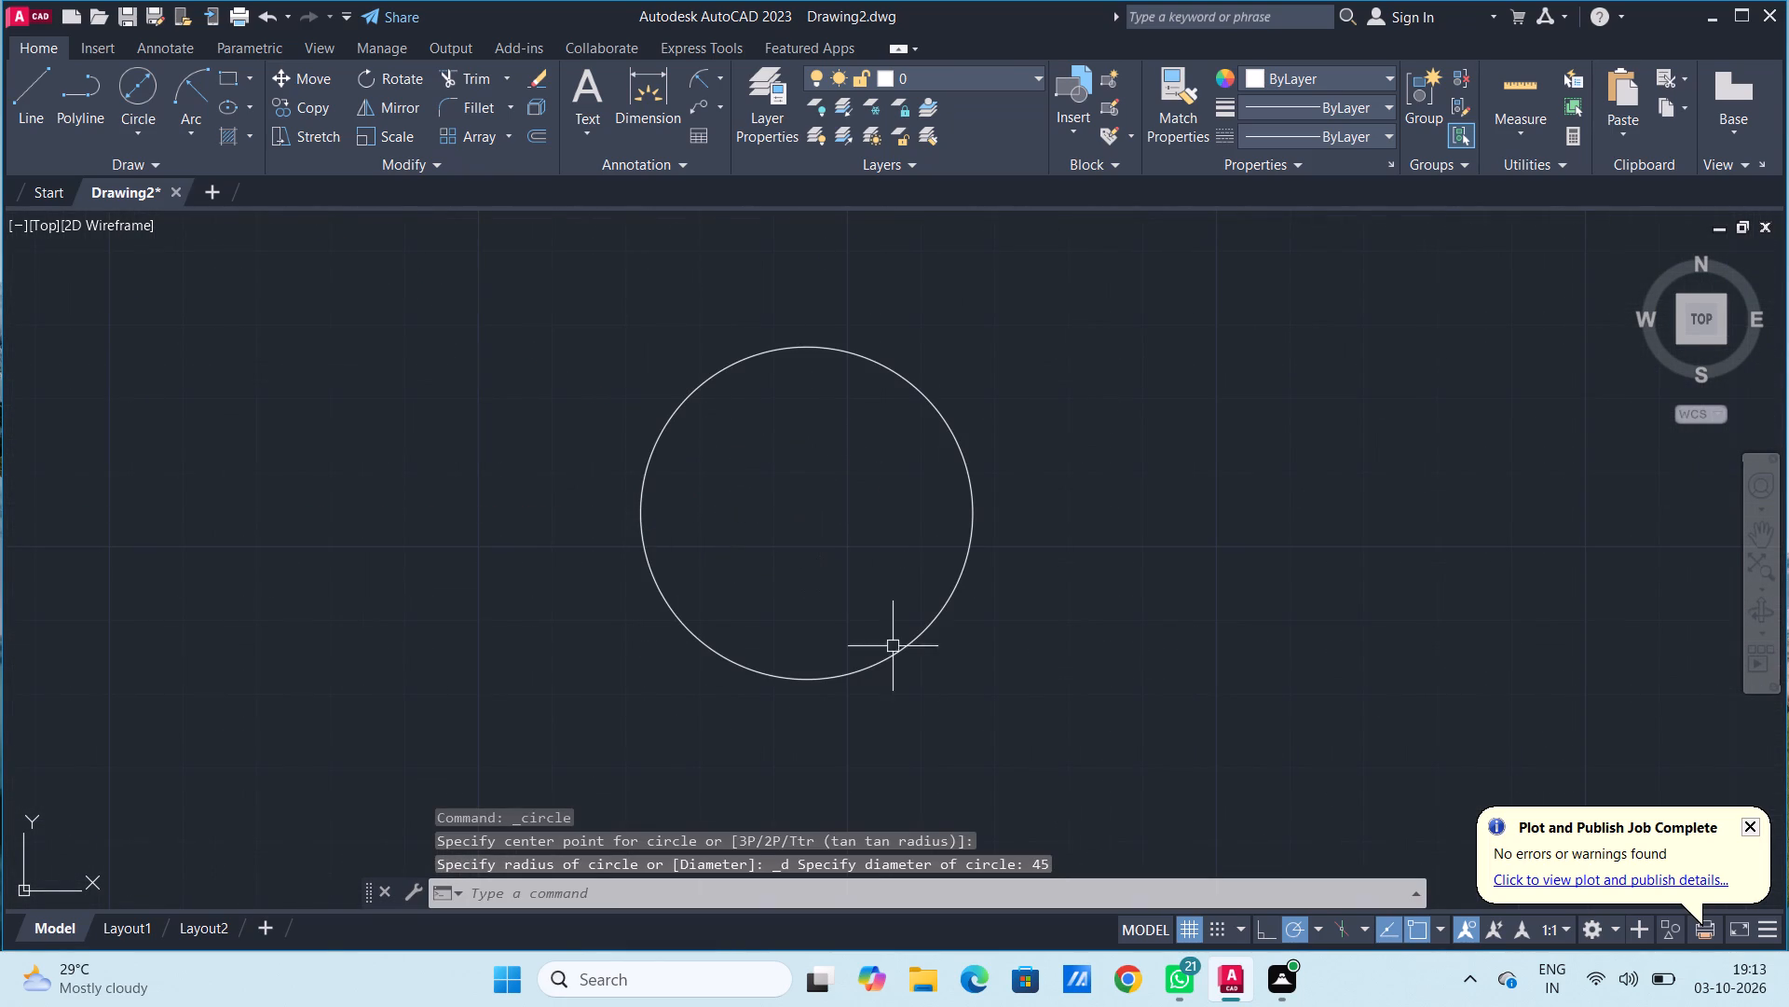
{"action": "left_click", "coordinate": [1419, 890]}
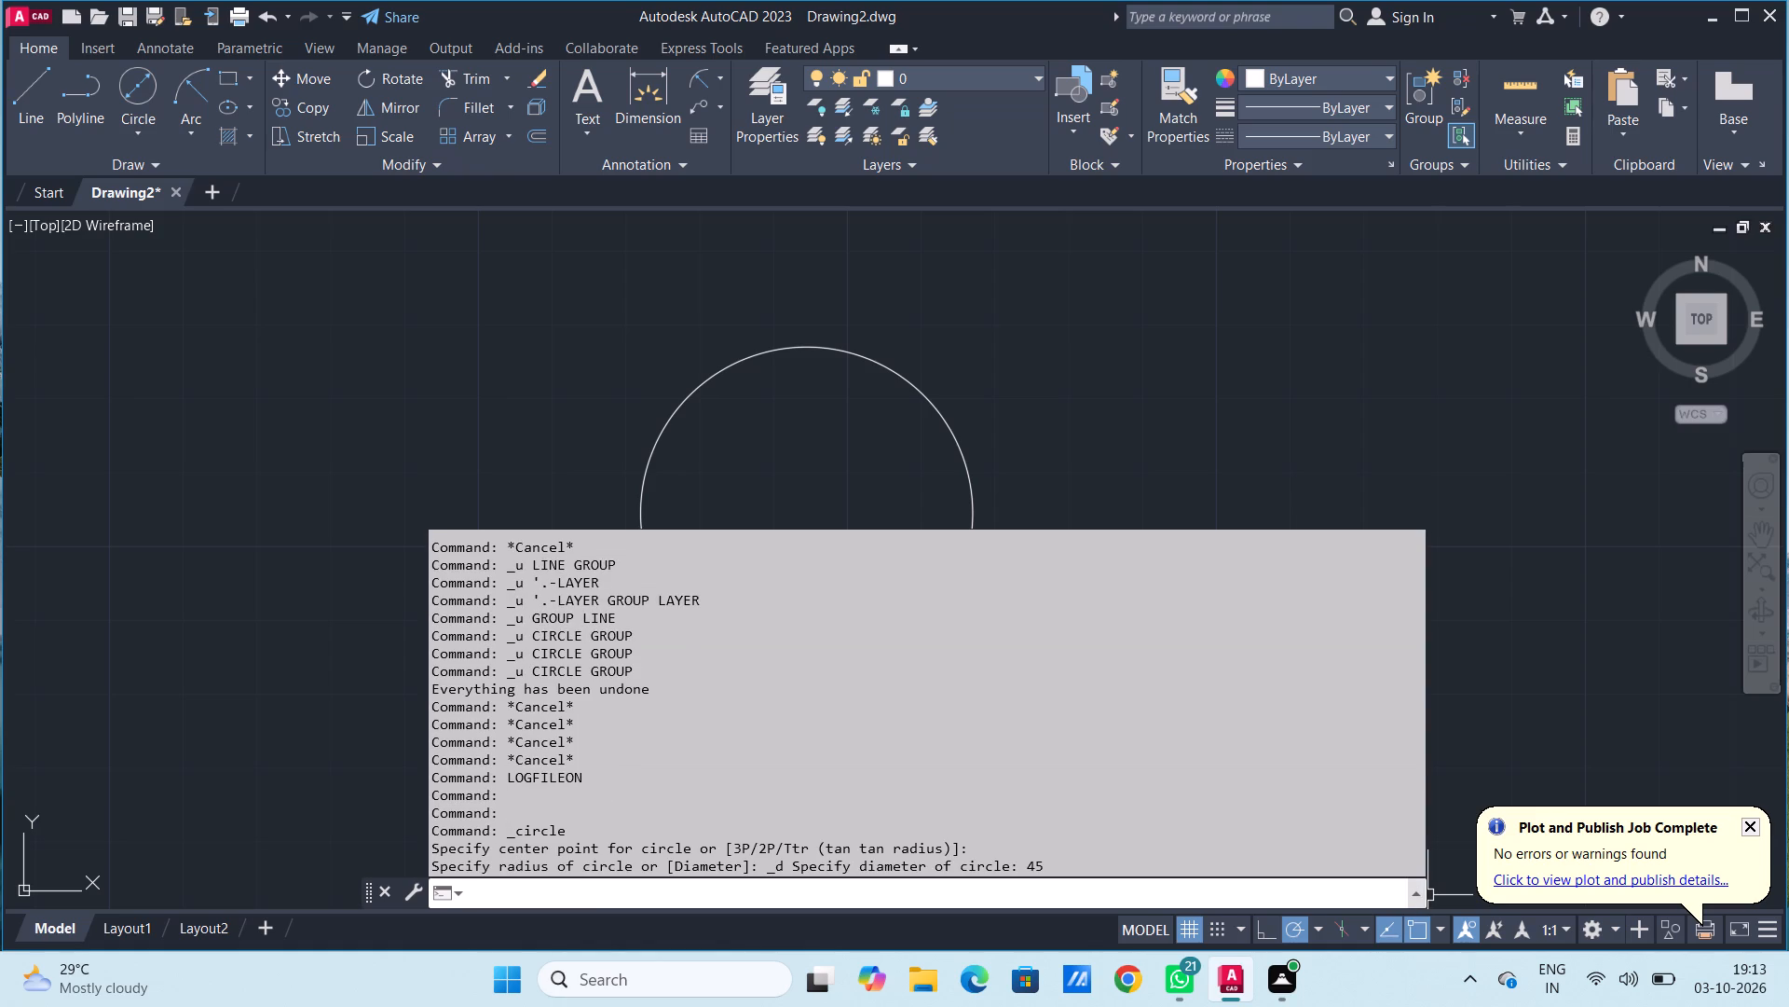
{"action": "scroll", "coordinate": [889, 776], "scroll_direction": "down", "scroll_amount": 2}
{"action": "left_click", "coordinate": [1055, 383]}
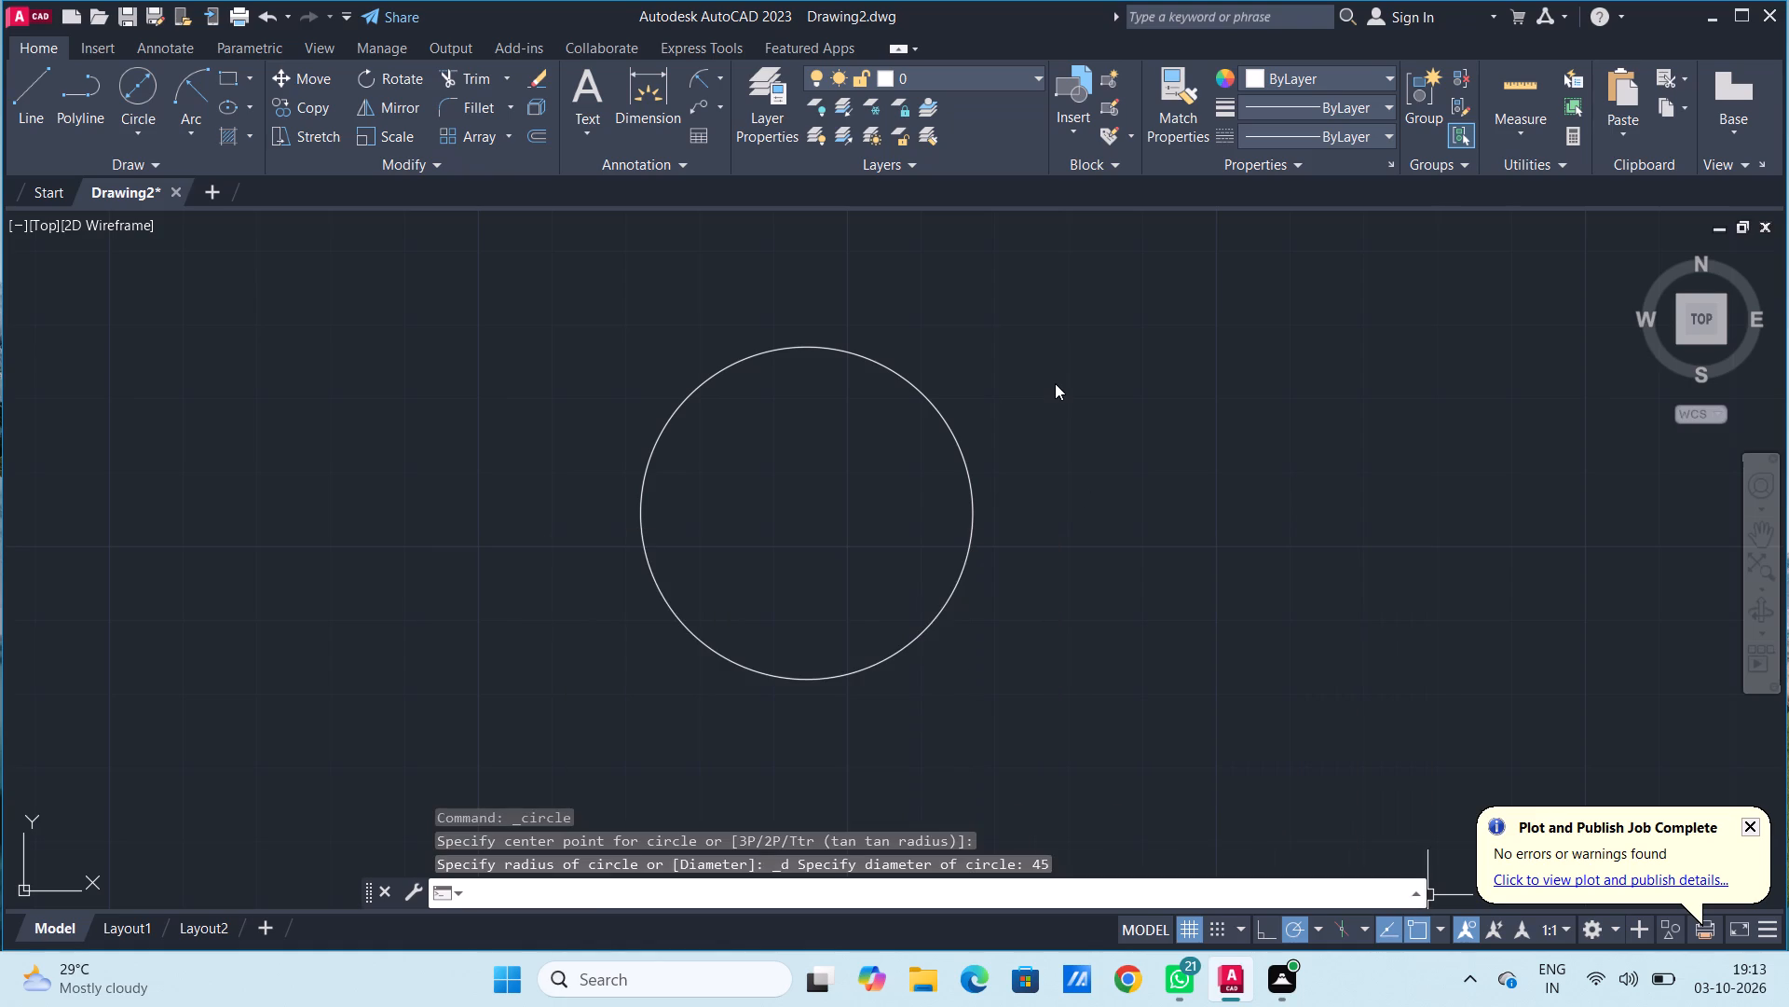
Draw two circles of diameters 12 and 28 concentric with the 45-diameter circle.
{"action": "left_click", "coordinate": [141, 110]}
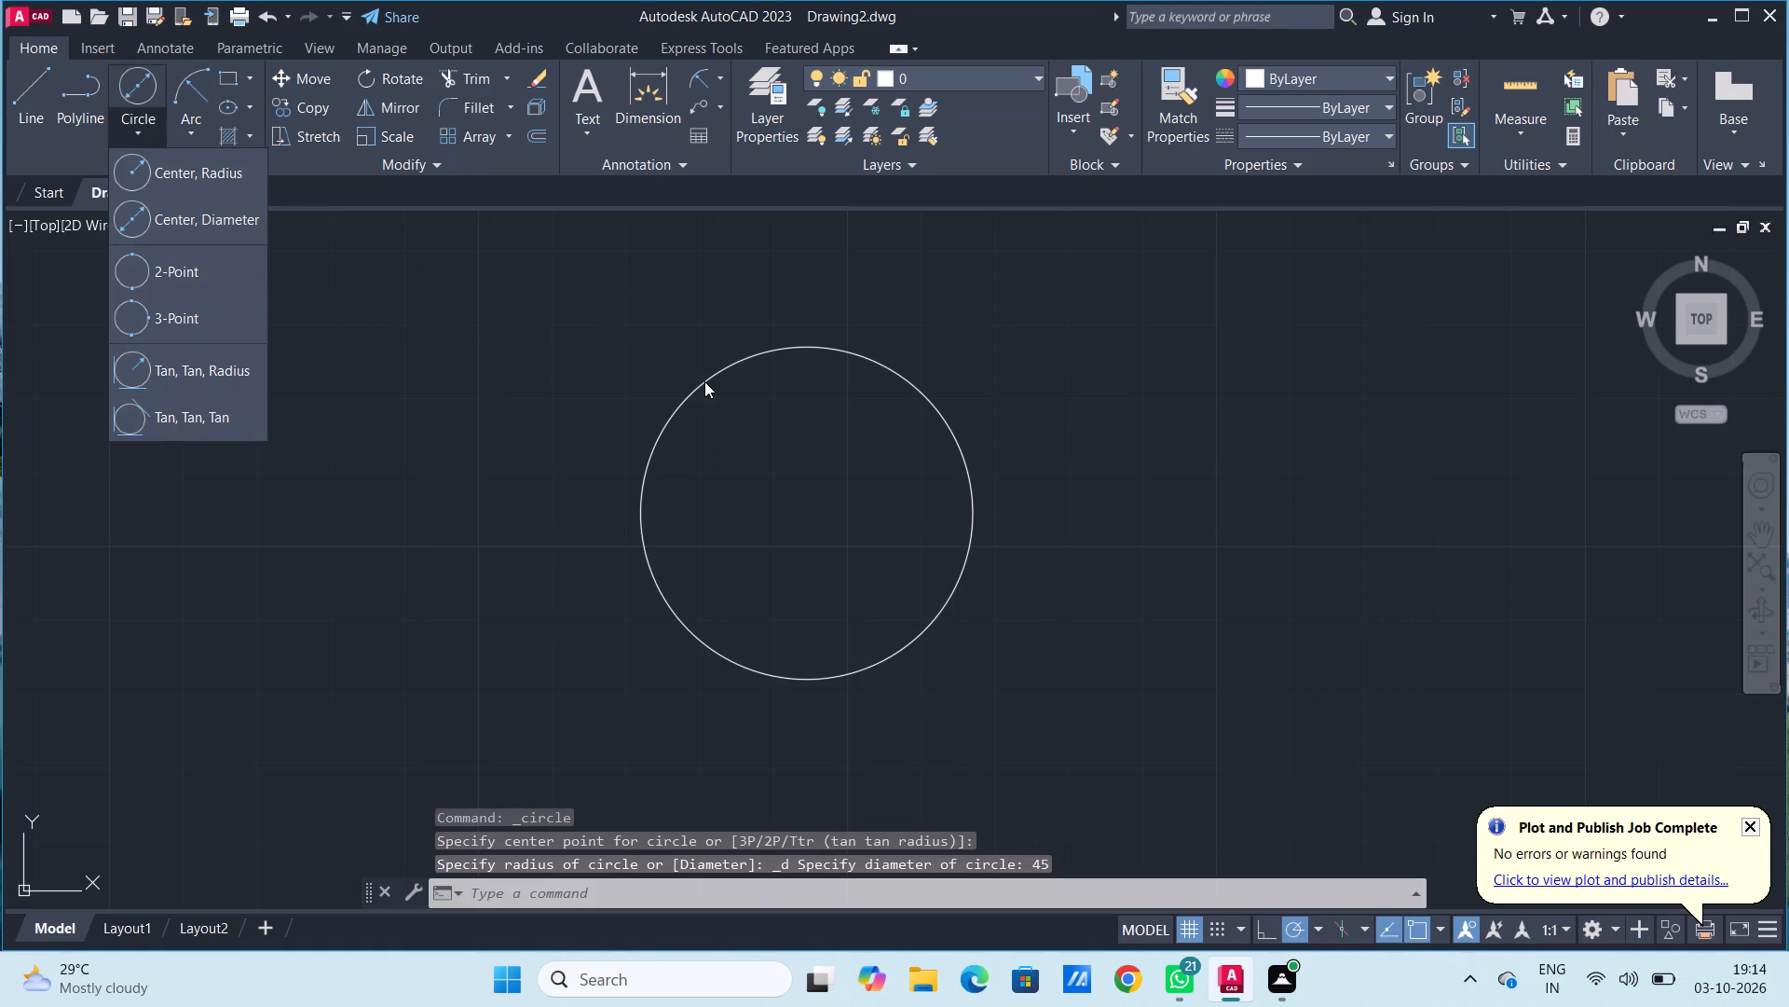
{"action": "left_click", "coordinate": [136, 75]}
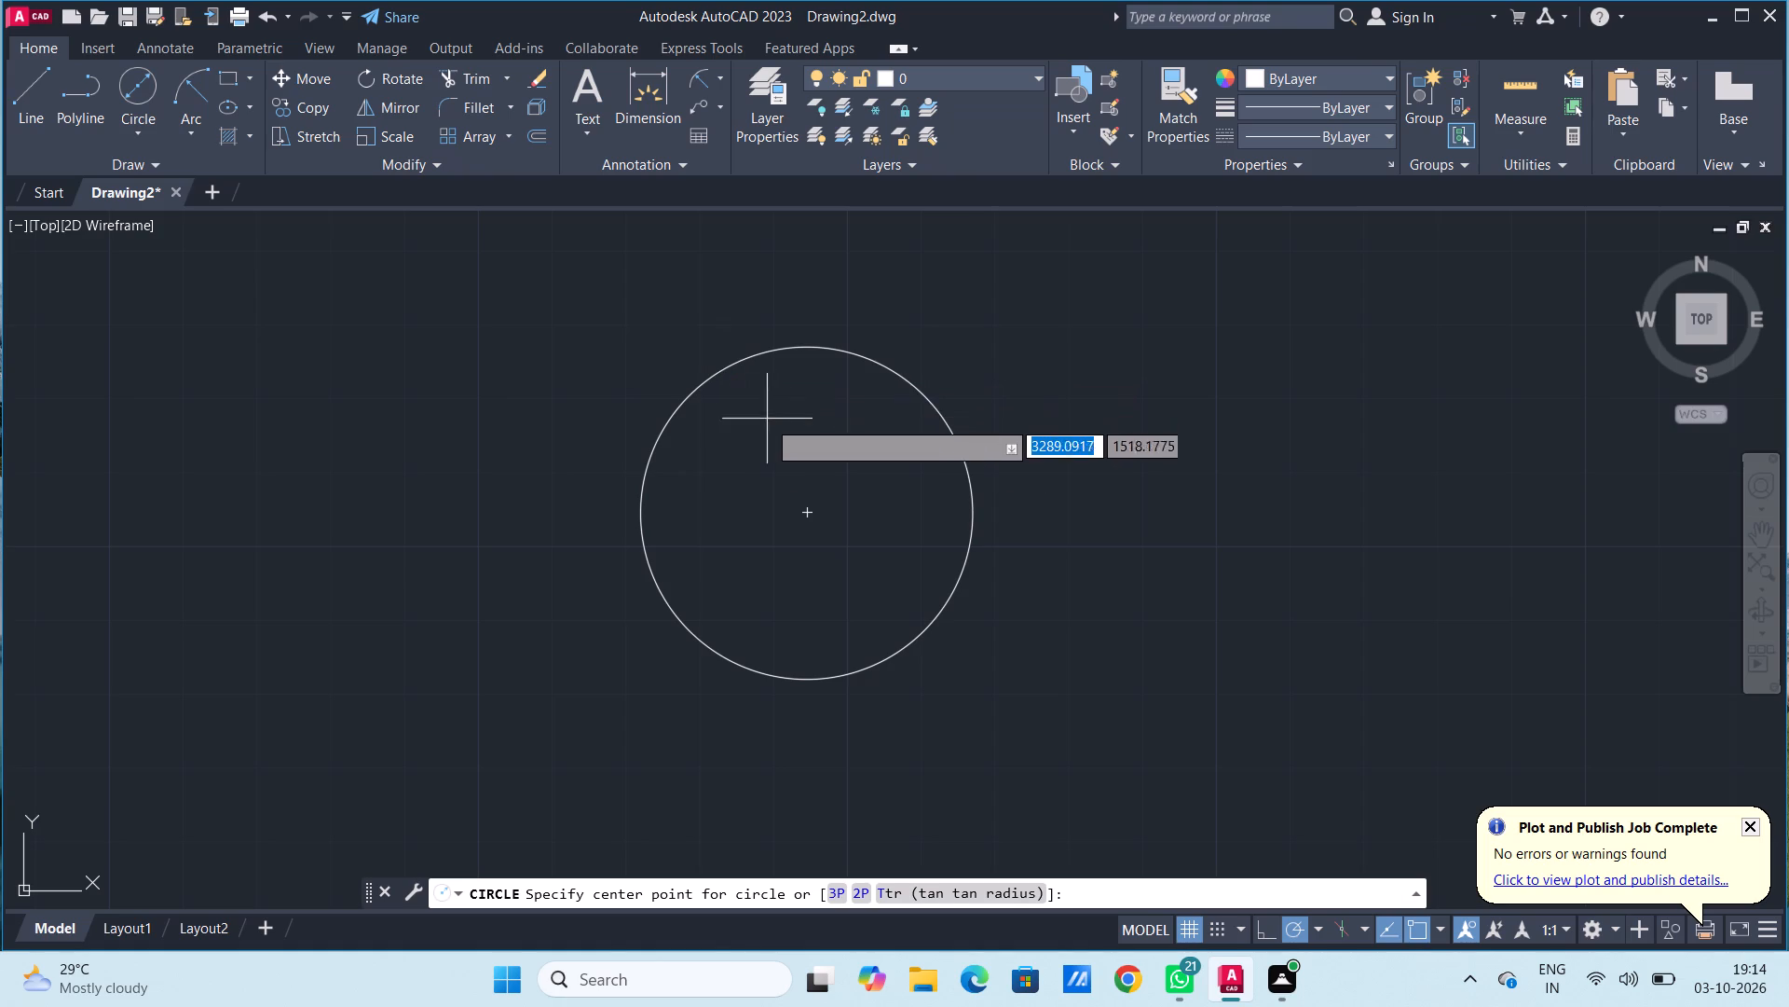
{"action": "left_click", "coordinate": [807, 509]}
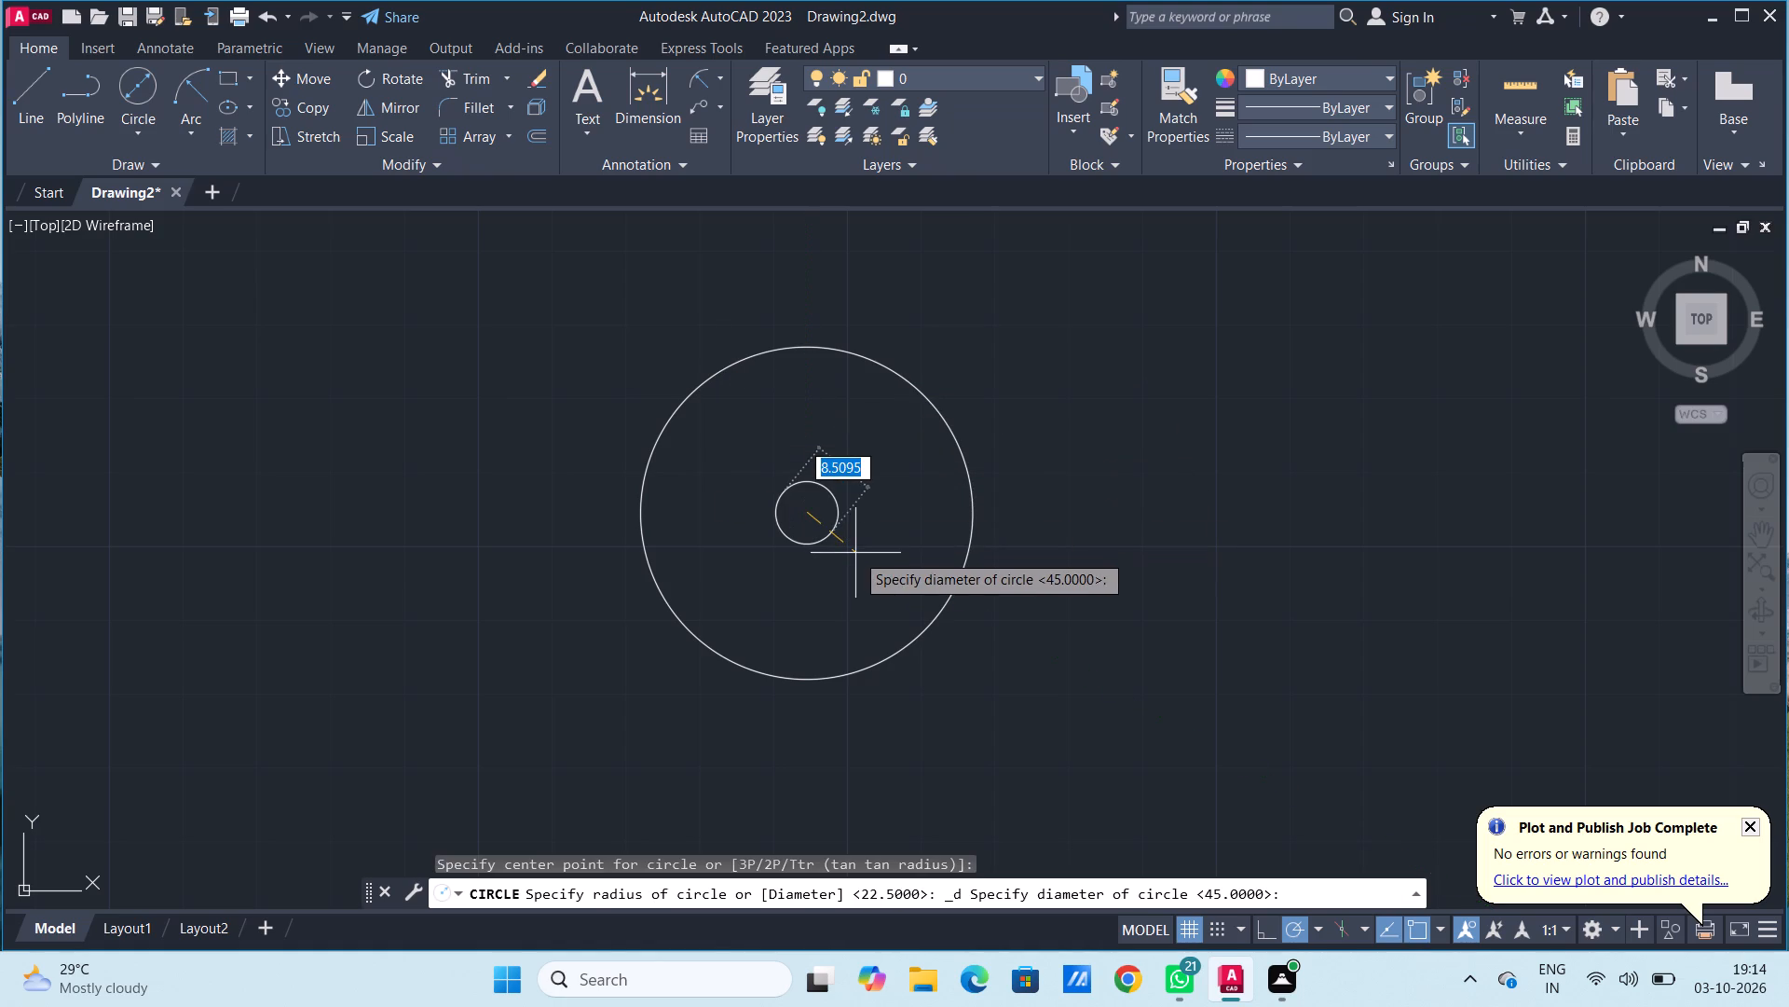
{"action": "type", "text": "12"}
{"action": "key", "text": "Return"}
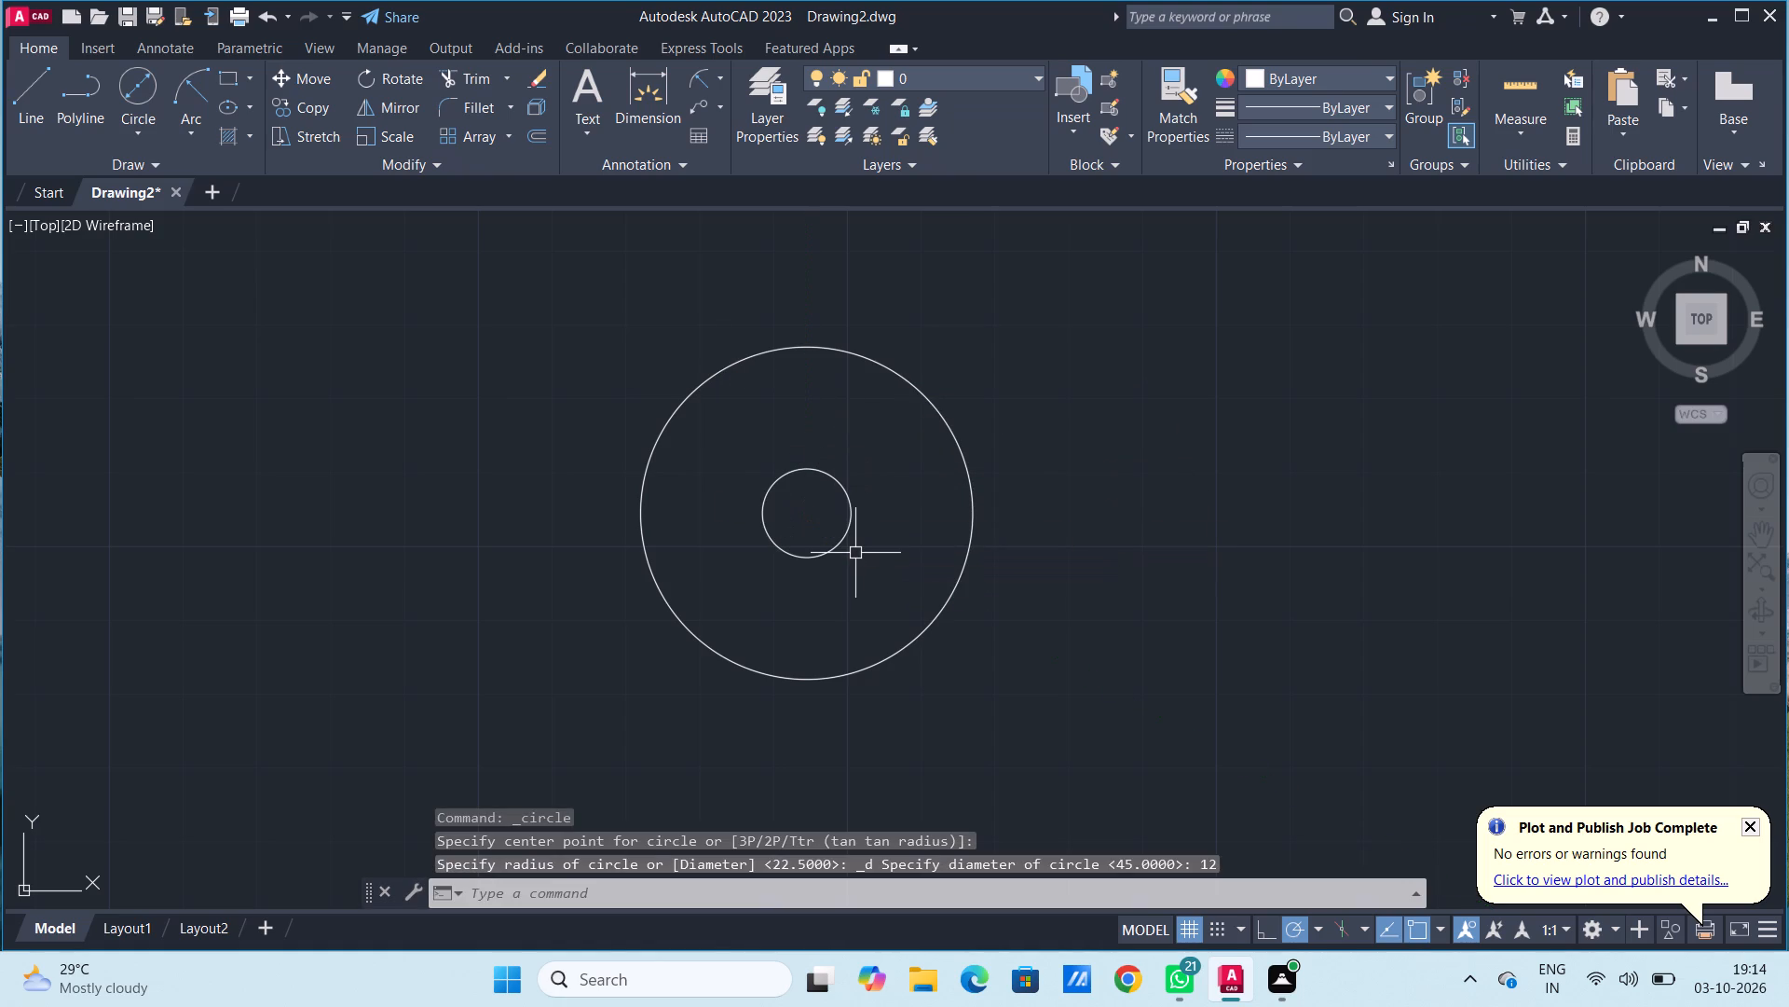
{"action": "left_click", "coordinate": [131, 88]}
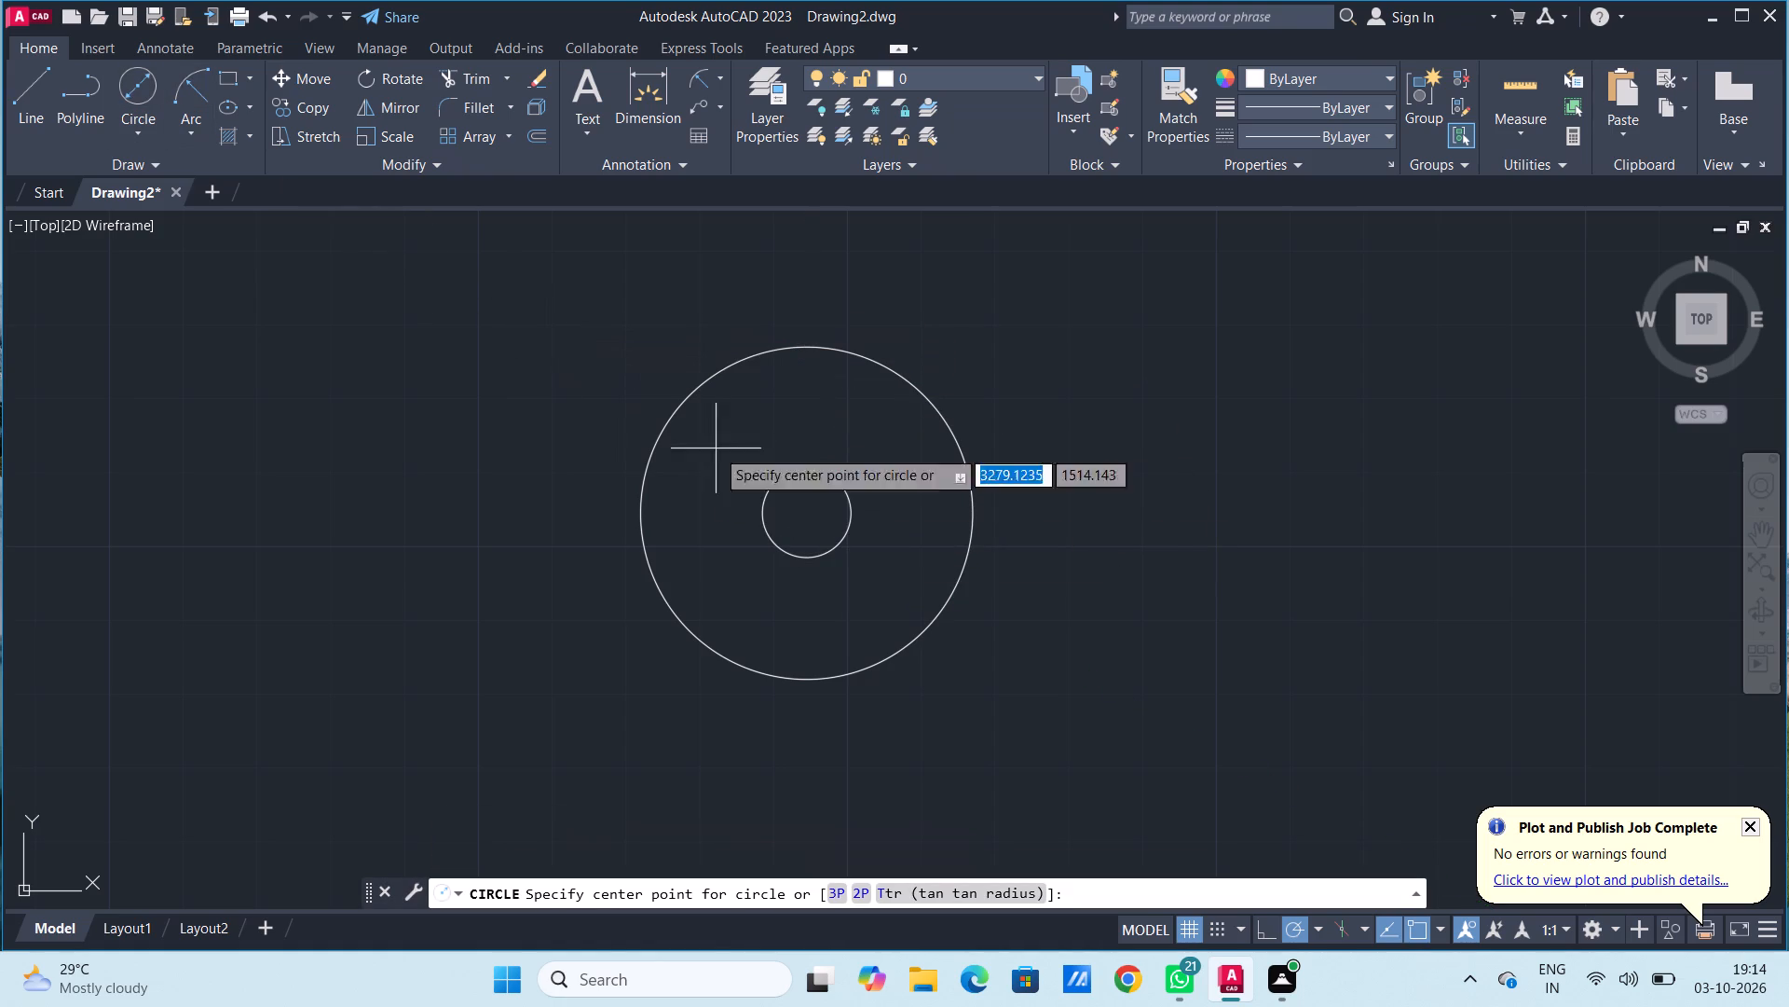
{"action": "left_click", "coordinate": [809, 516]}
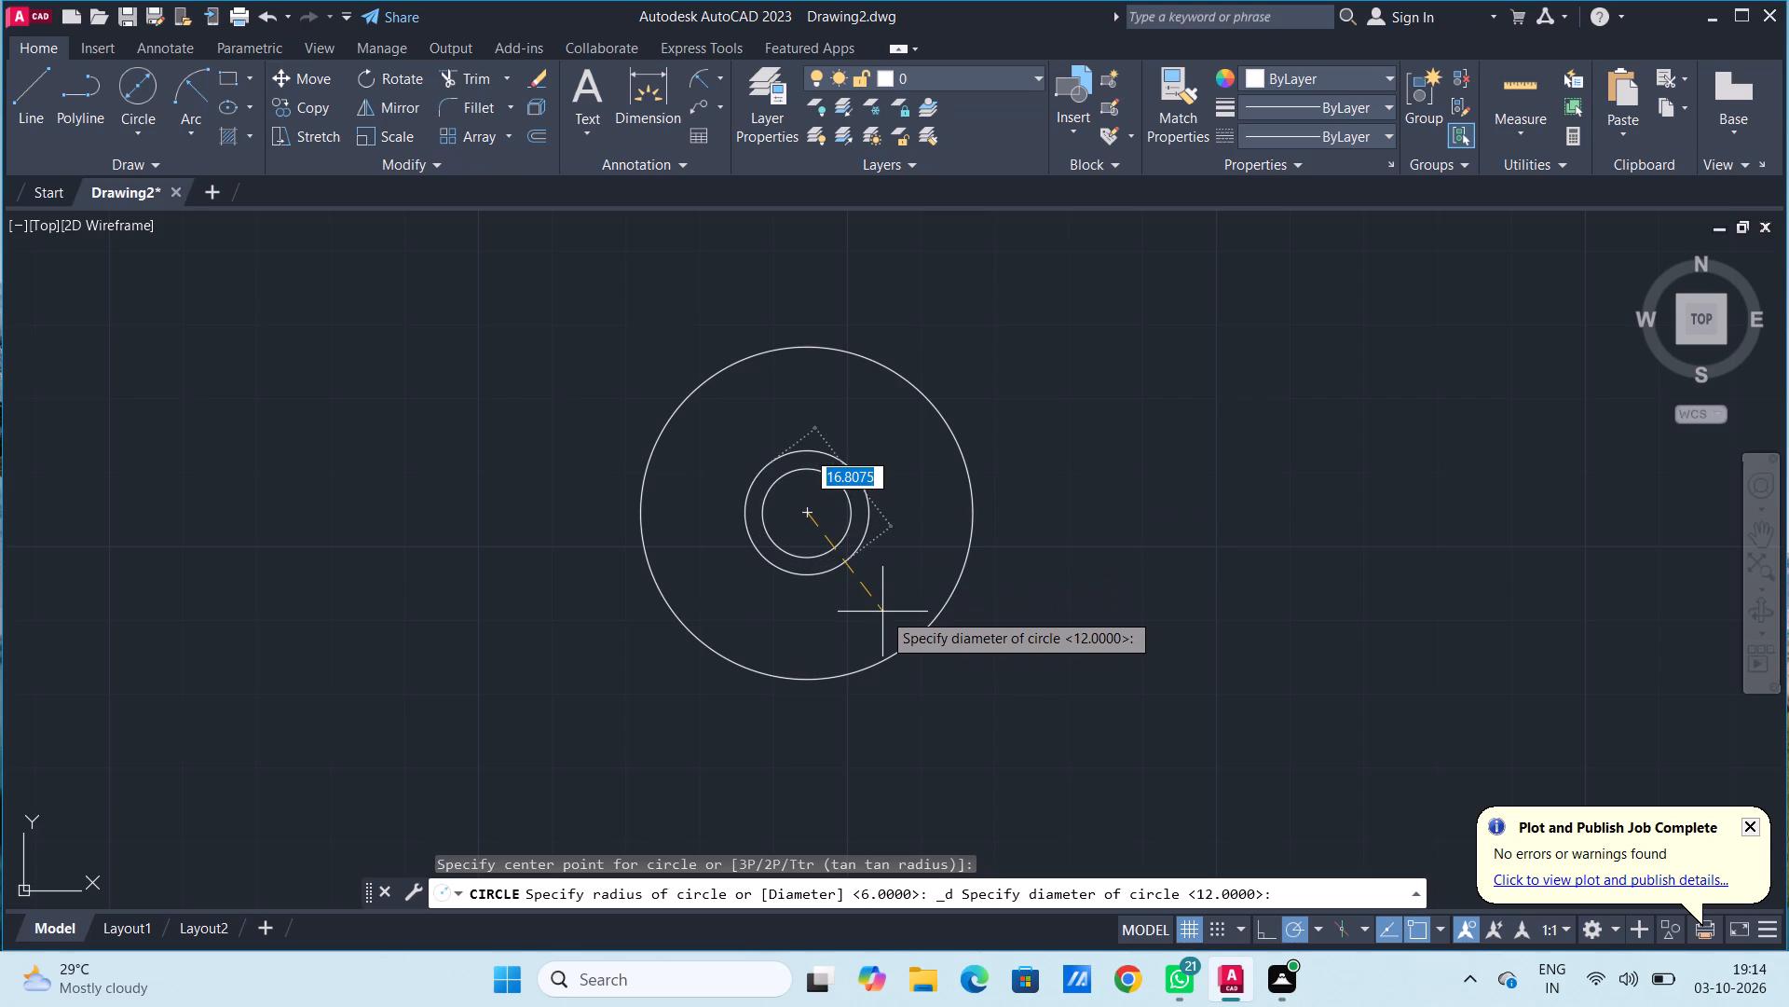
{"action": "type", "text": "28"}
{"action": "key", "text": "Return"}
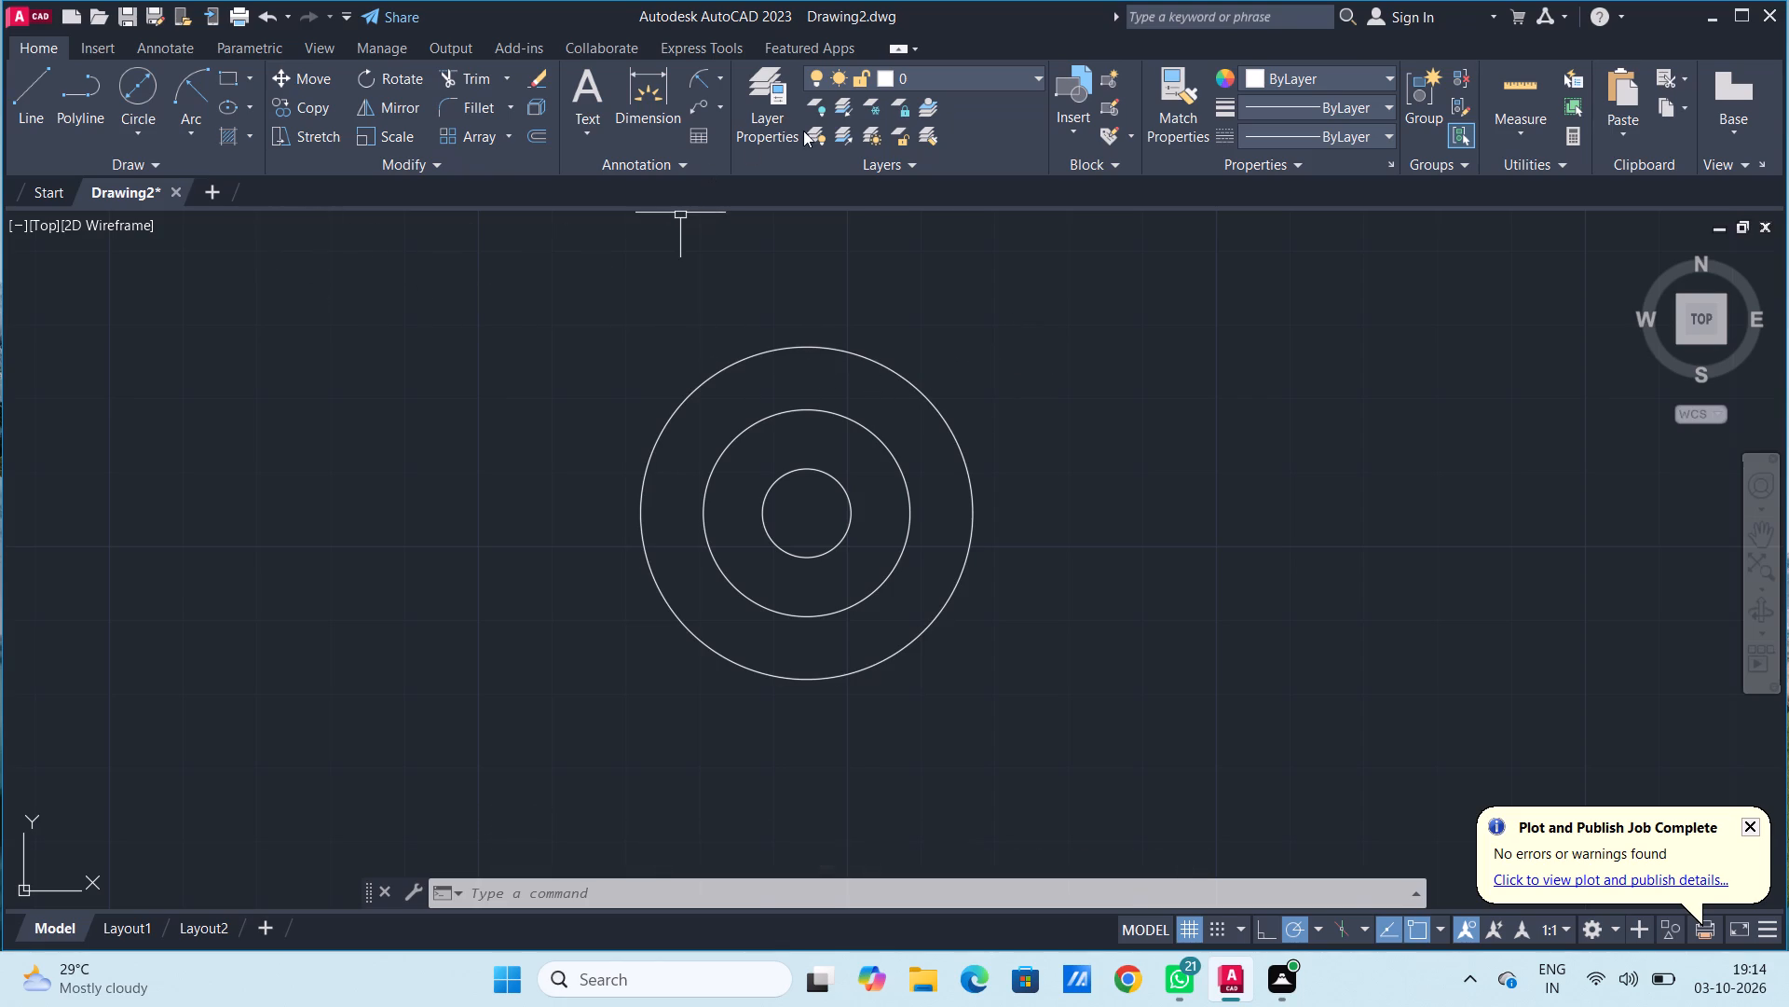
Create a new layer with its default name and assign it index colour 240.
{"action": "left_click", "coordinate": [1037, 70]}
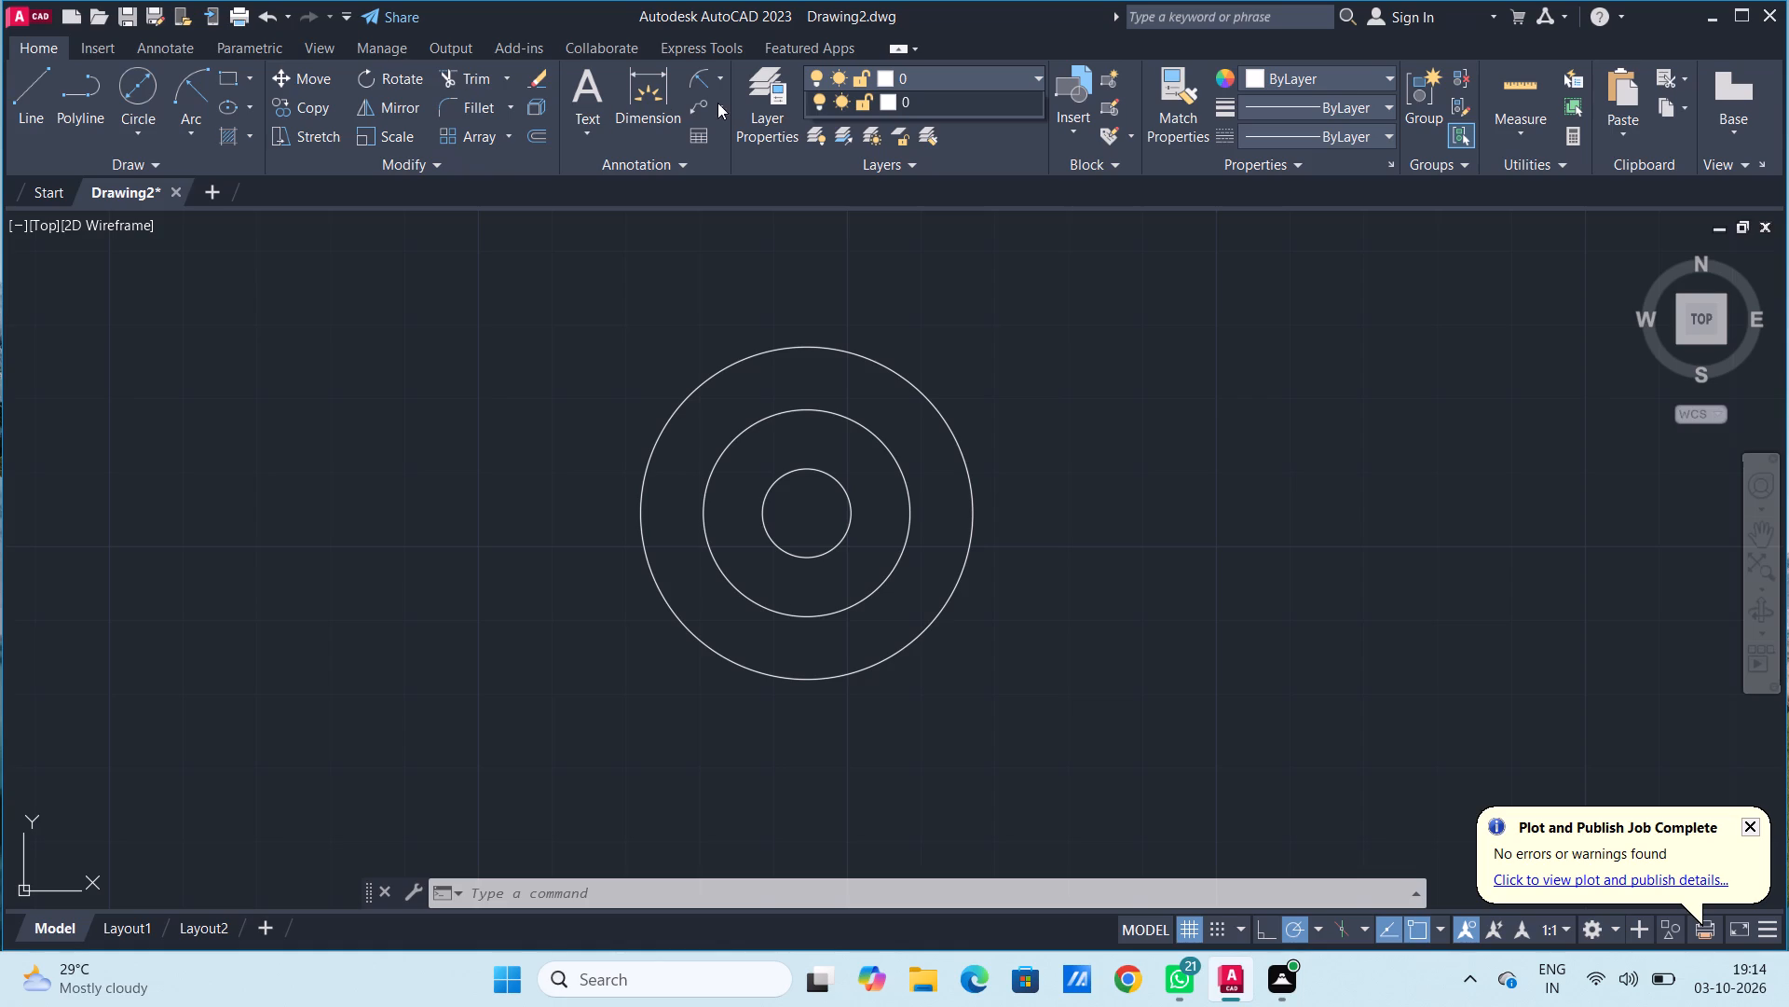
{"action": "left_click", "coordinate": [772, 80]}
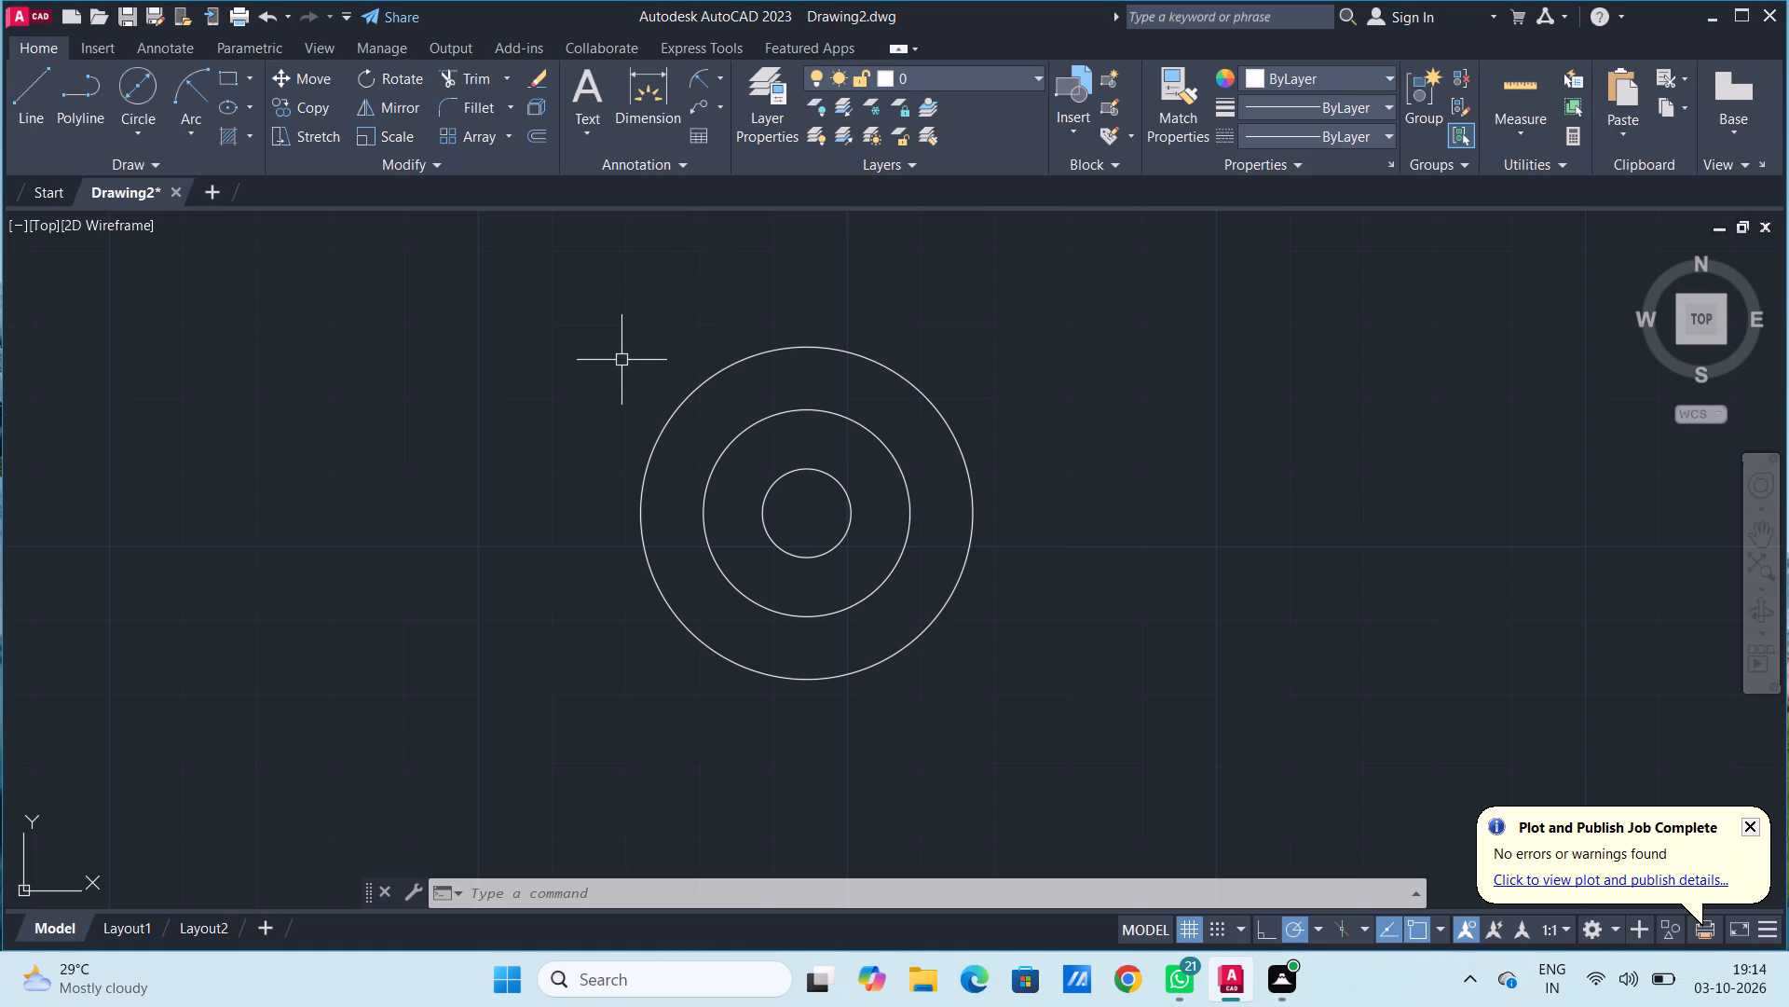
{"action": "left_click", "coordinate": [769, 82]}
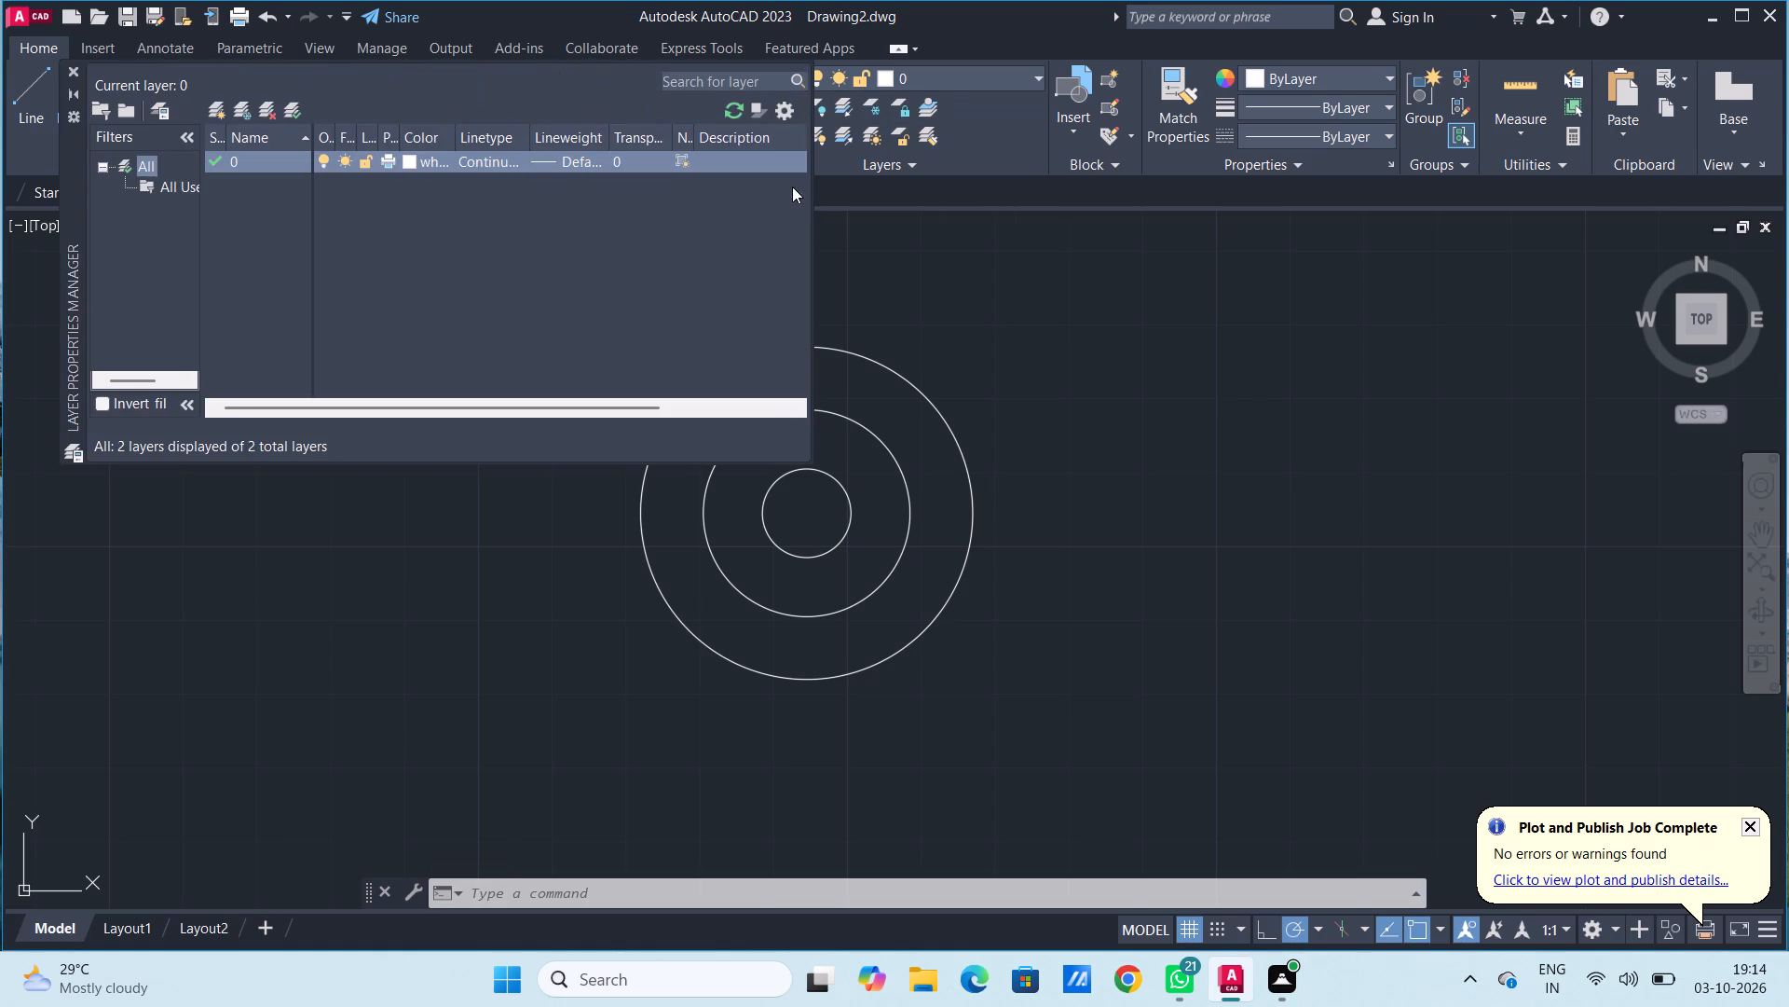
{"action": "left_click", "coordinate": [213, 108]}
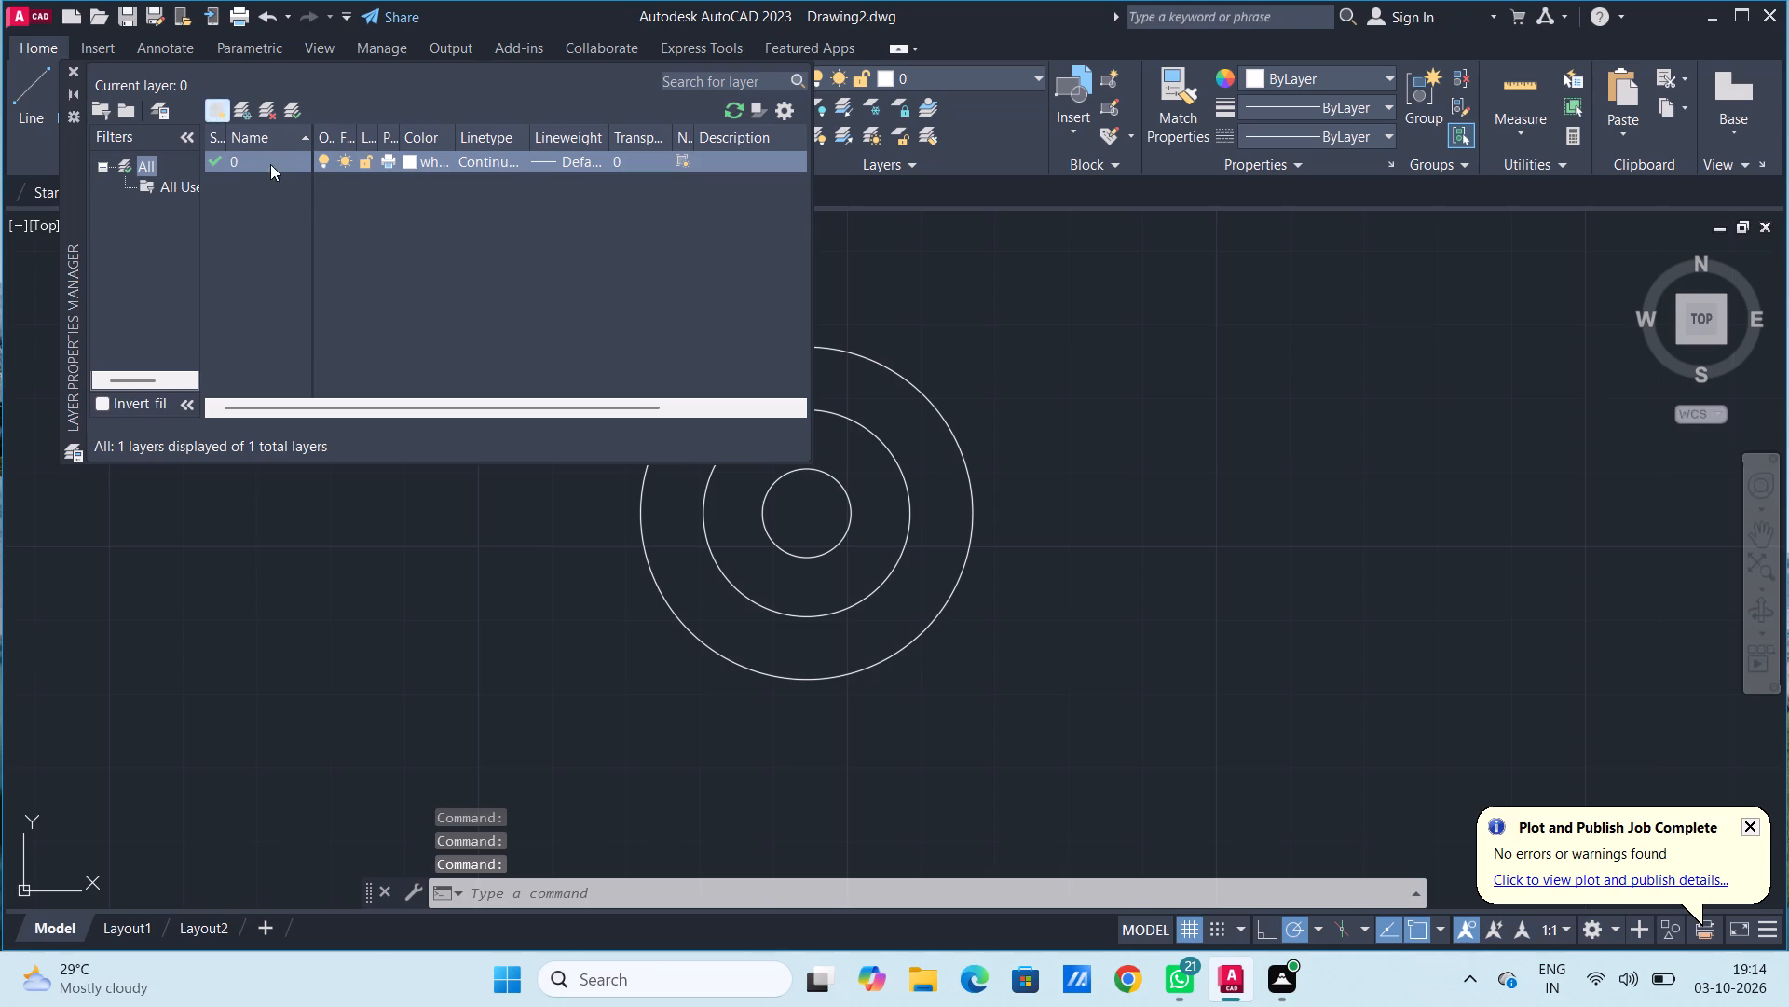
{"action": "left_click", "coordinate": [415, 178]}
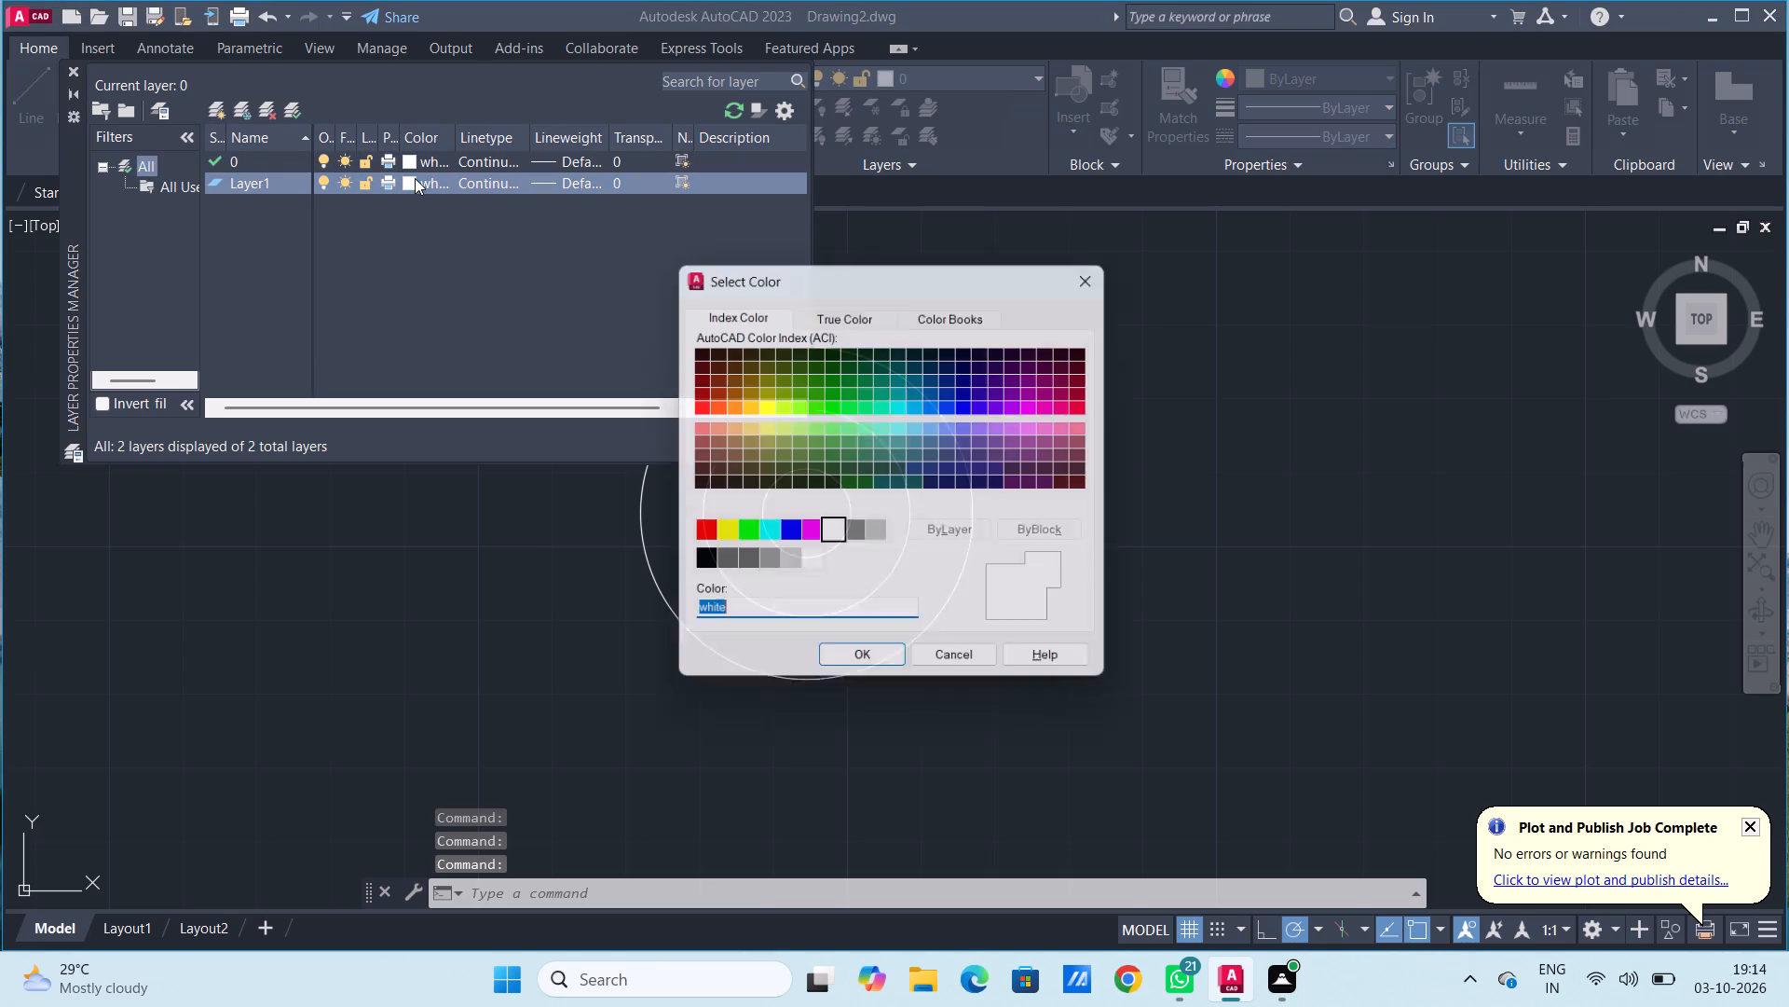
{"action": "left_click", "coordinate": [1092, 407]}
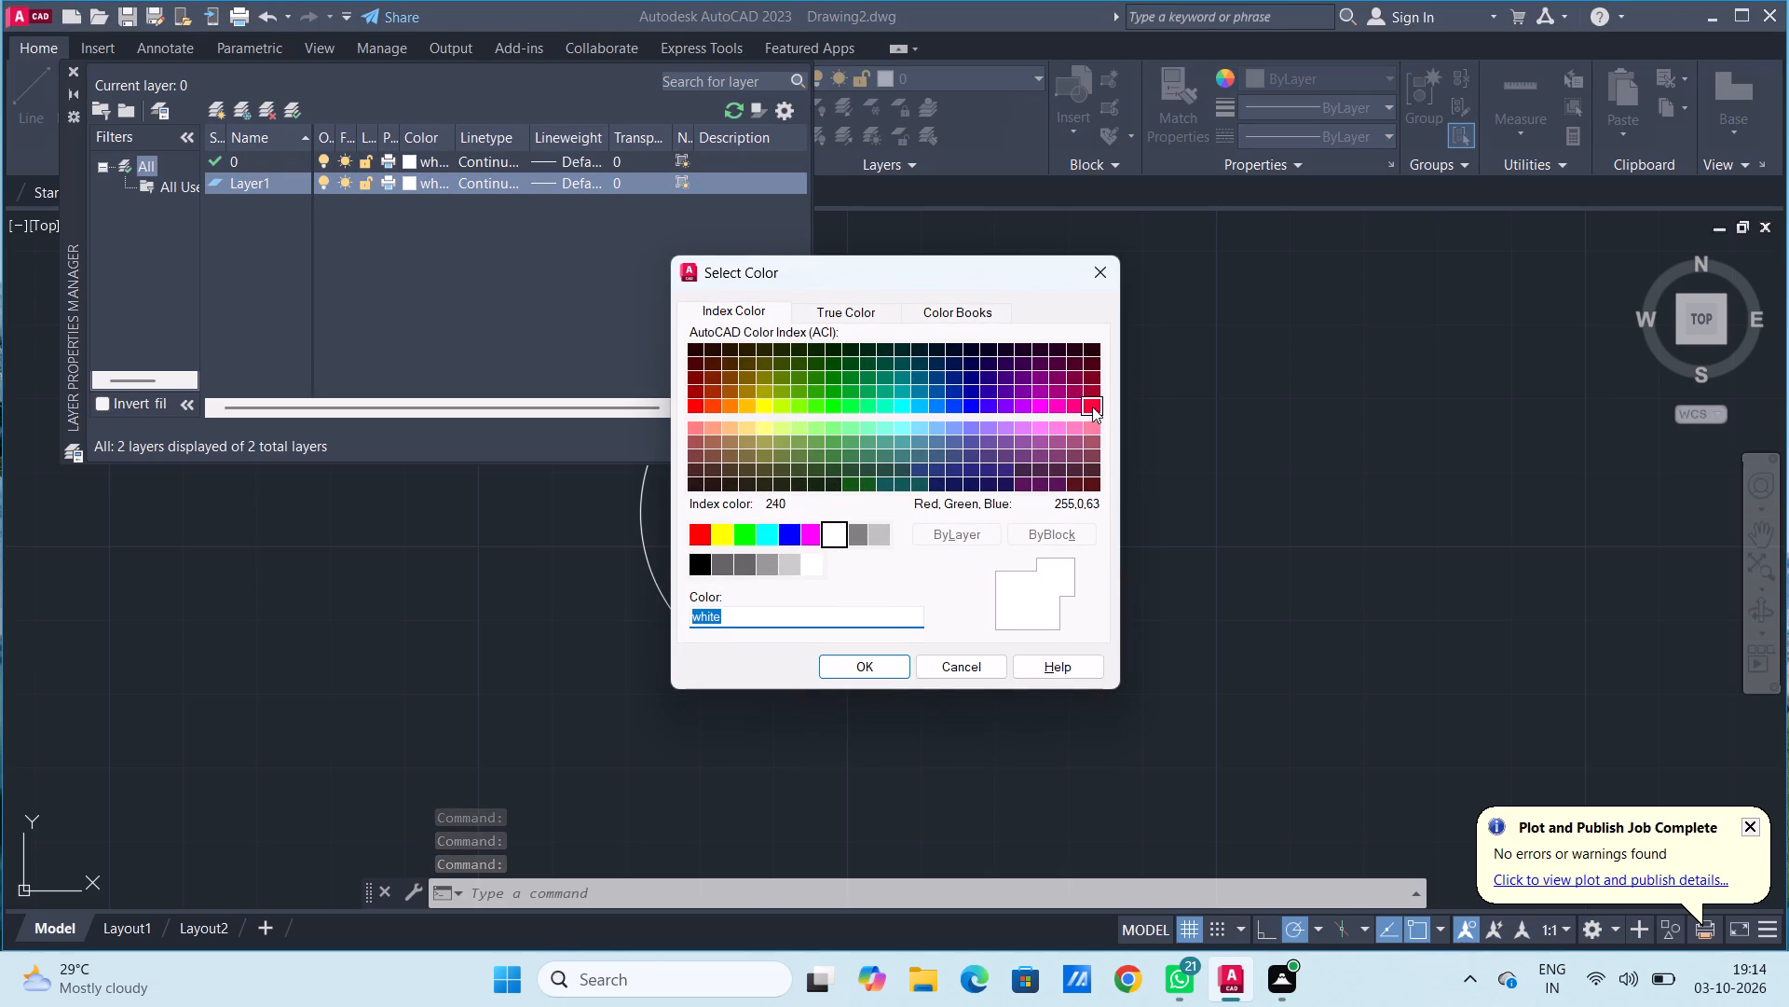
{"action": "left_click", "coordinate": [893, 663]}
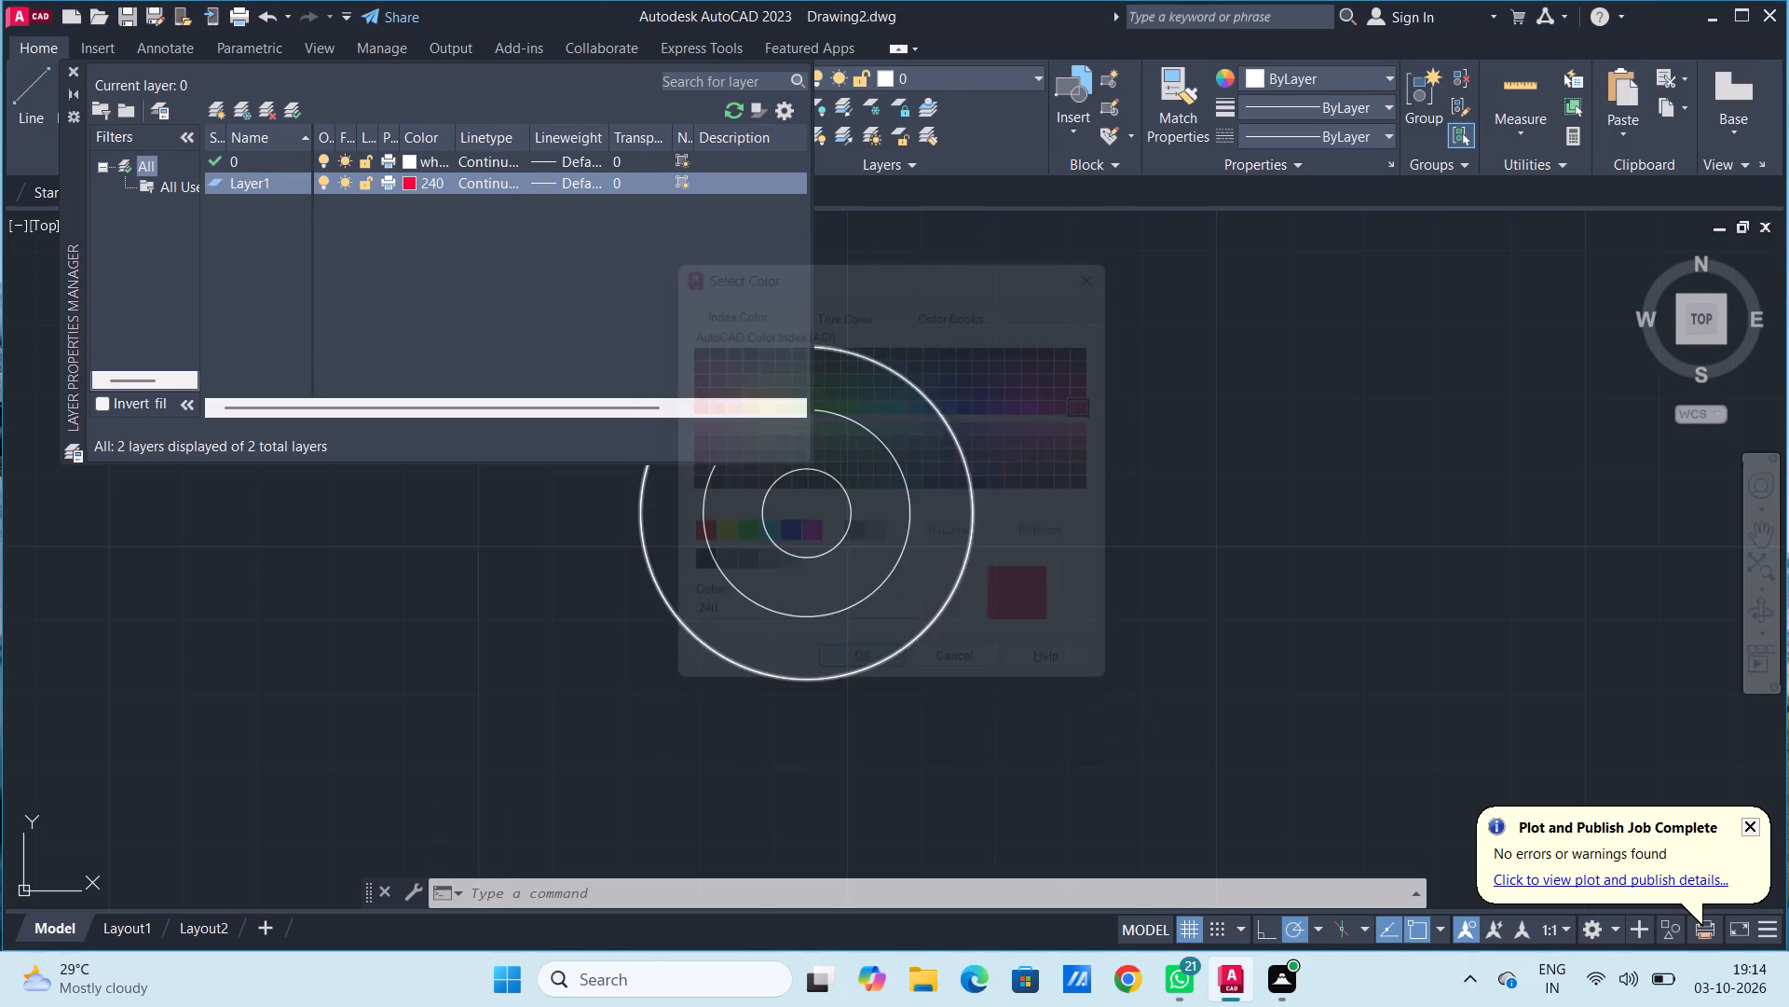
Load the ACAD_ISO02W100 ISO dash linetype and assign it to the new layer.
{"action": "left_click", "coordinate": [512, 185]}
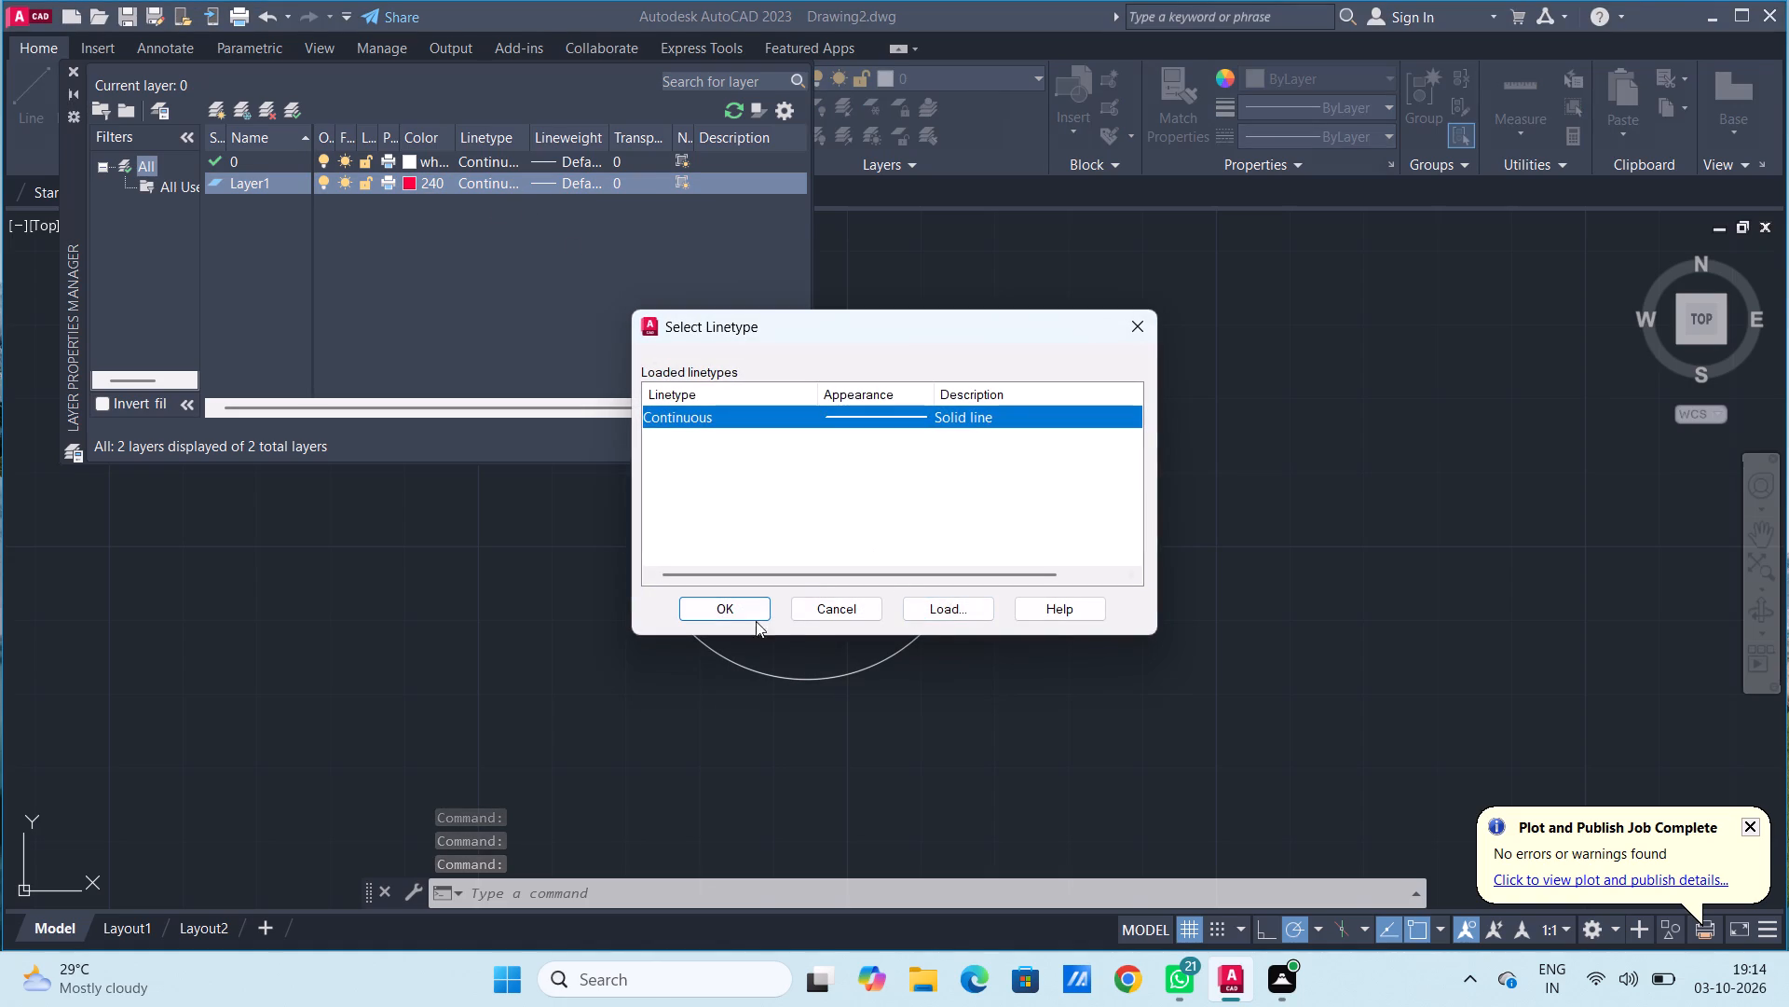
{"action": "left_click", "coordinate": [940, 611]}
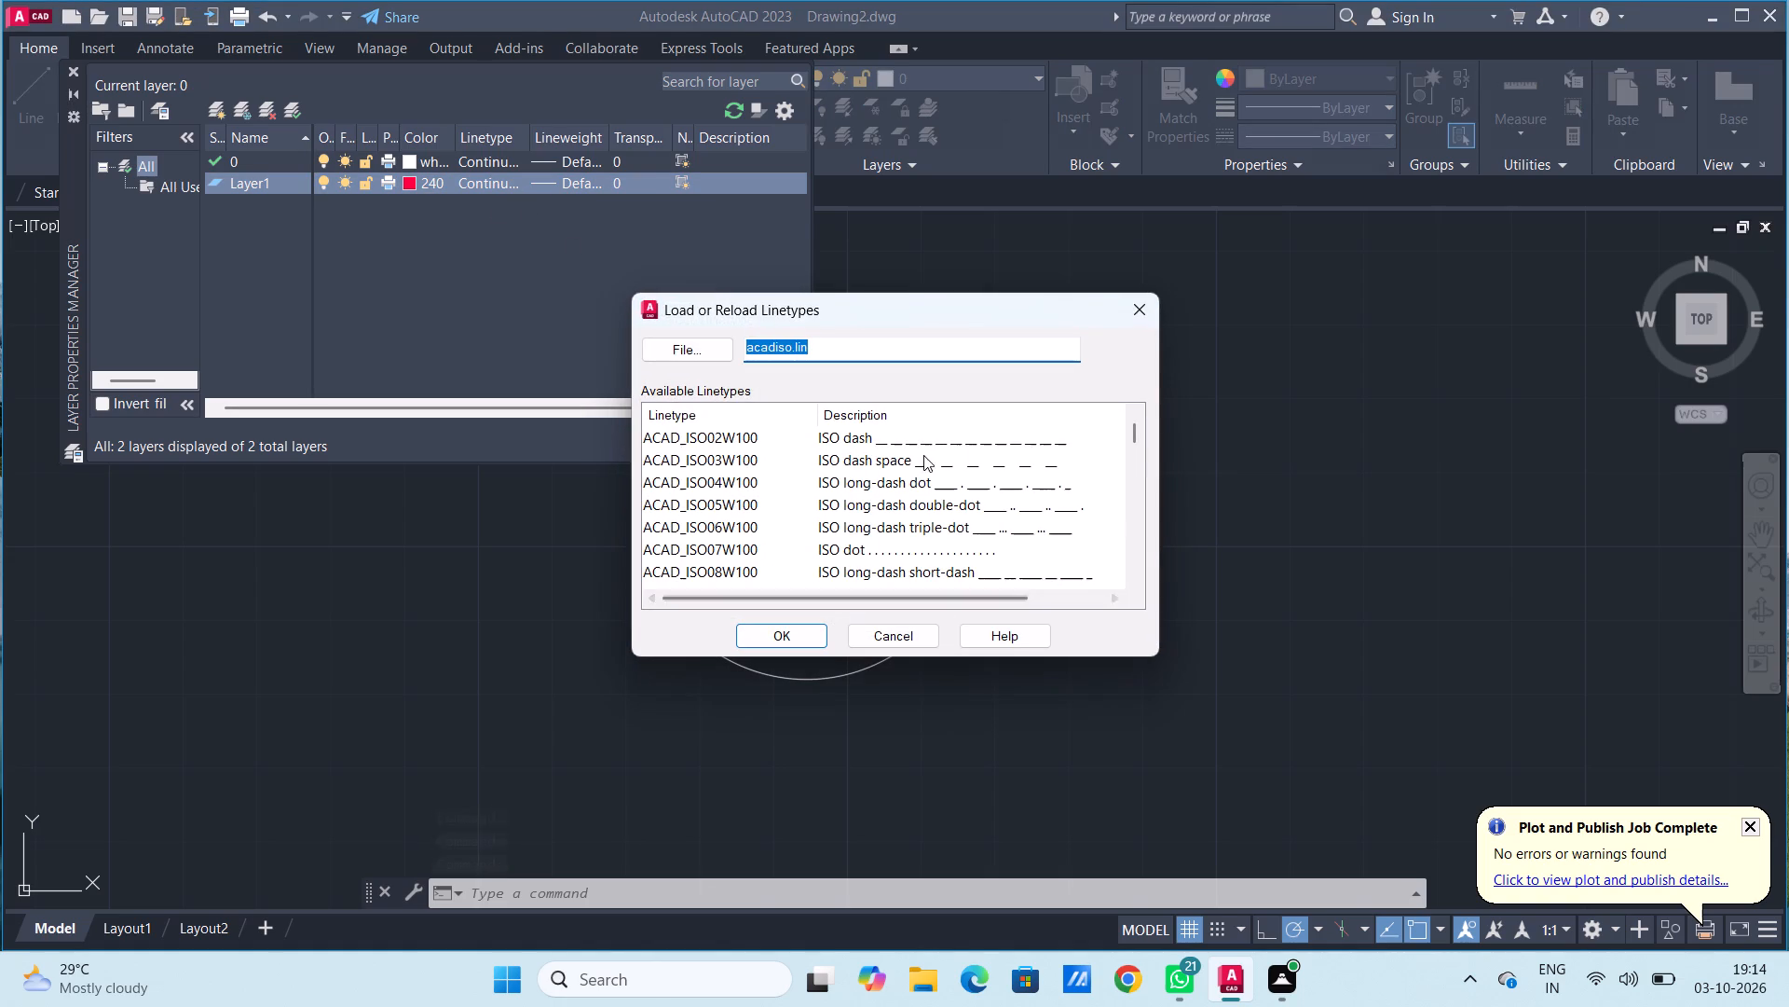
{"action": "left_click", "coordinate": [919, 435]}
{"action": "left_click", "coordinate": [919, 444]}
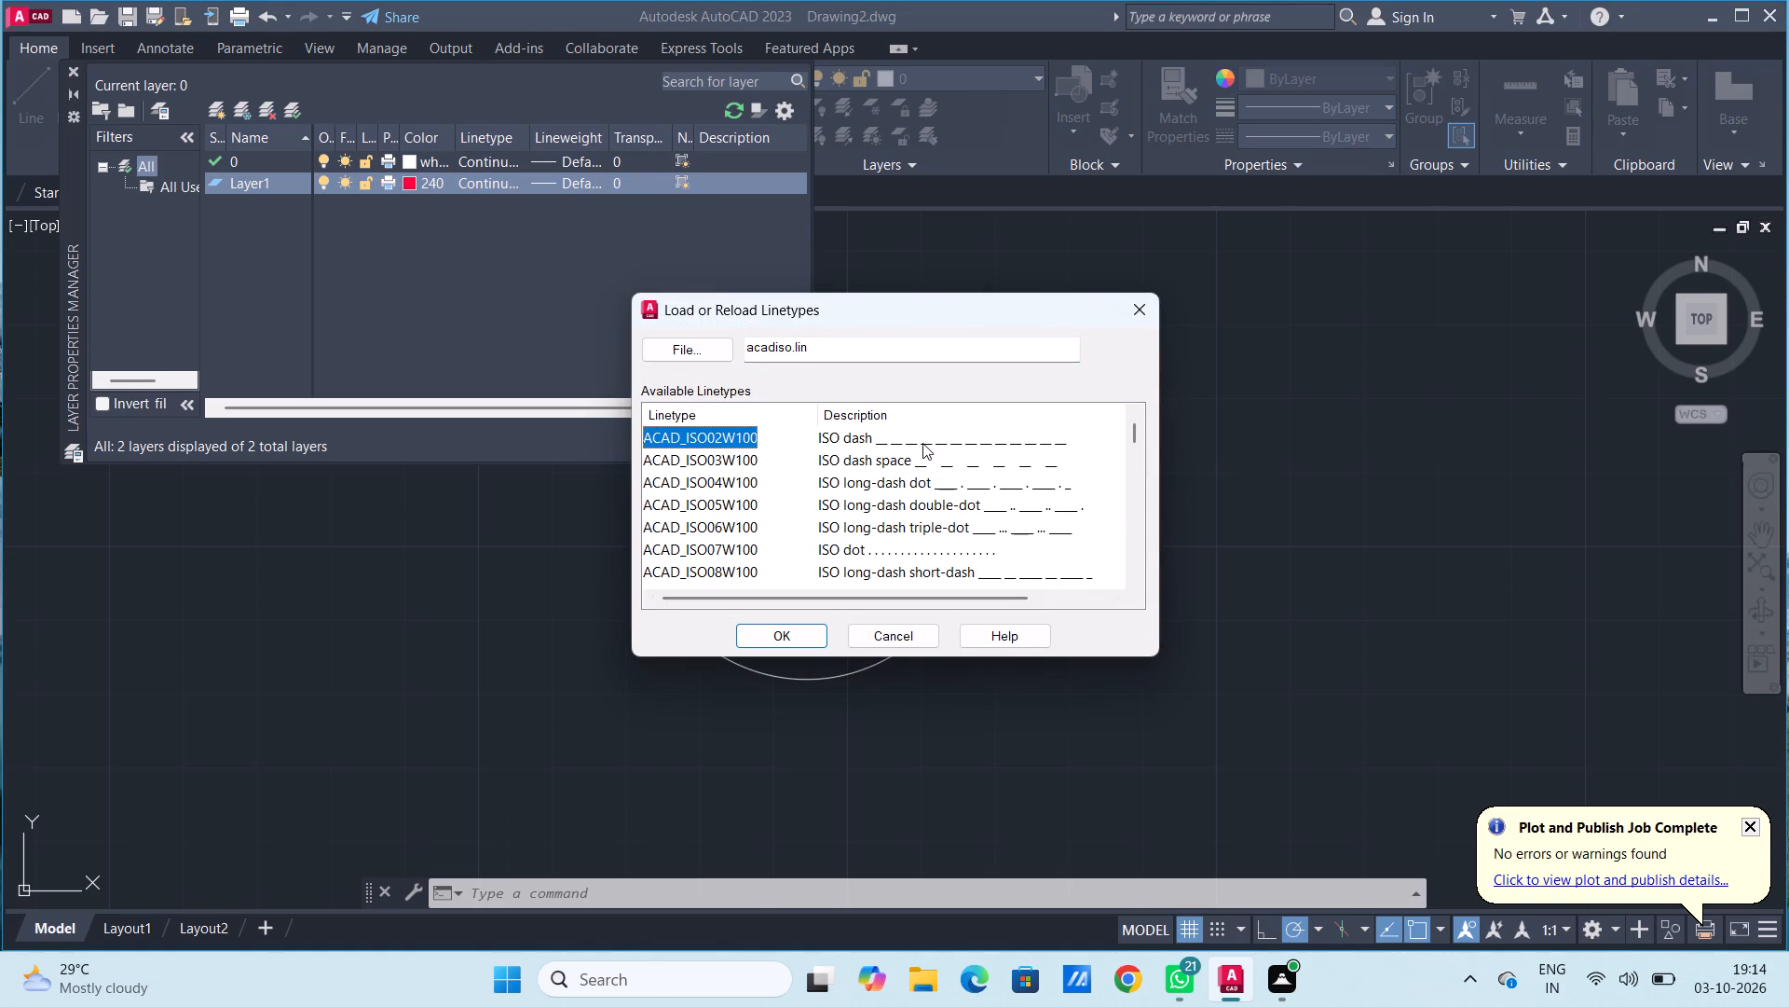
{"action": "left_click", "coordinate": [785, 638]}
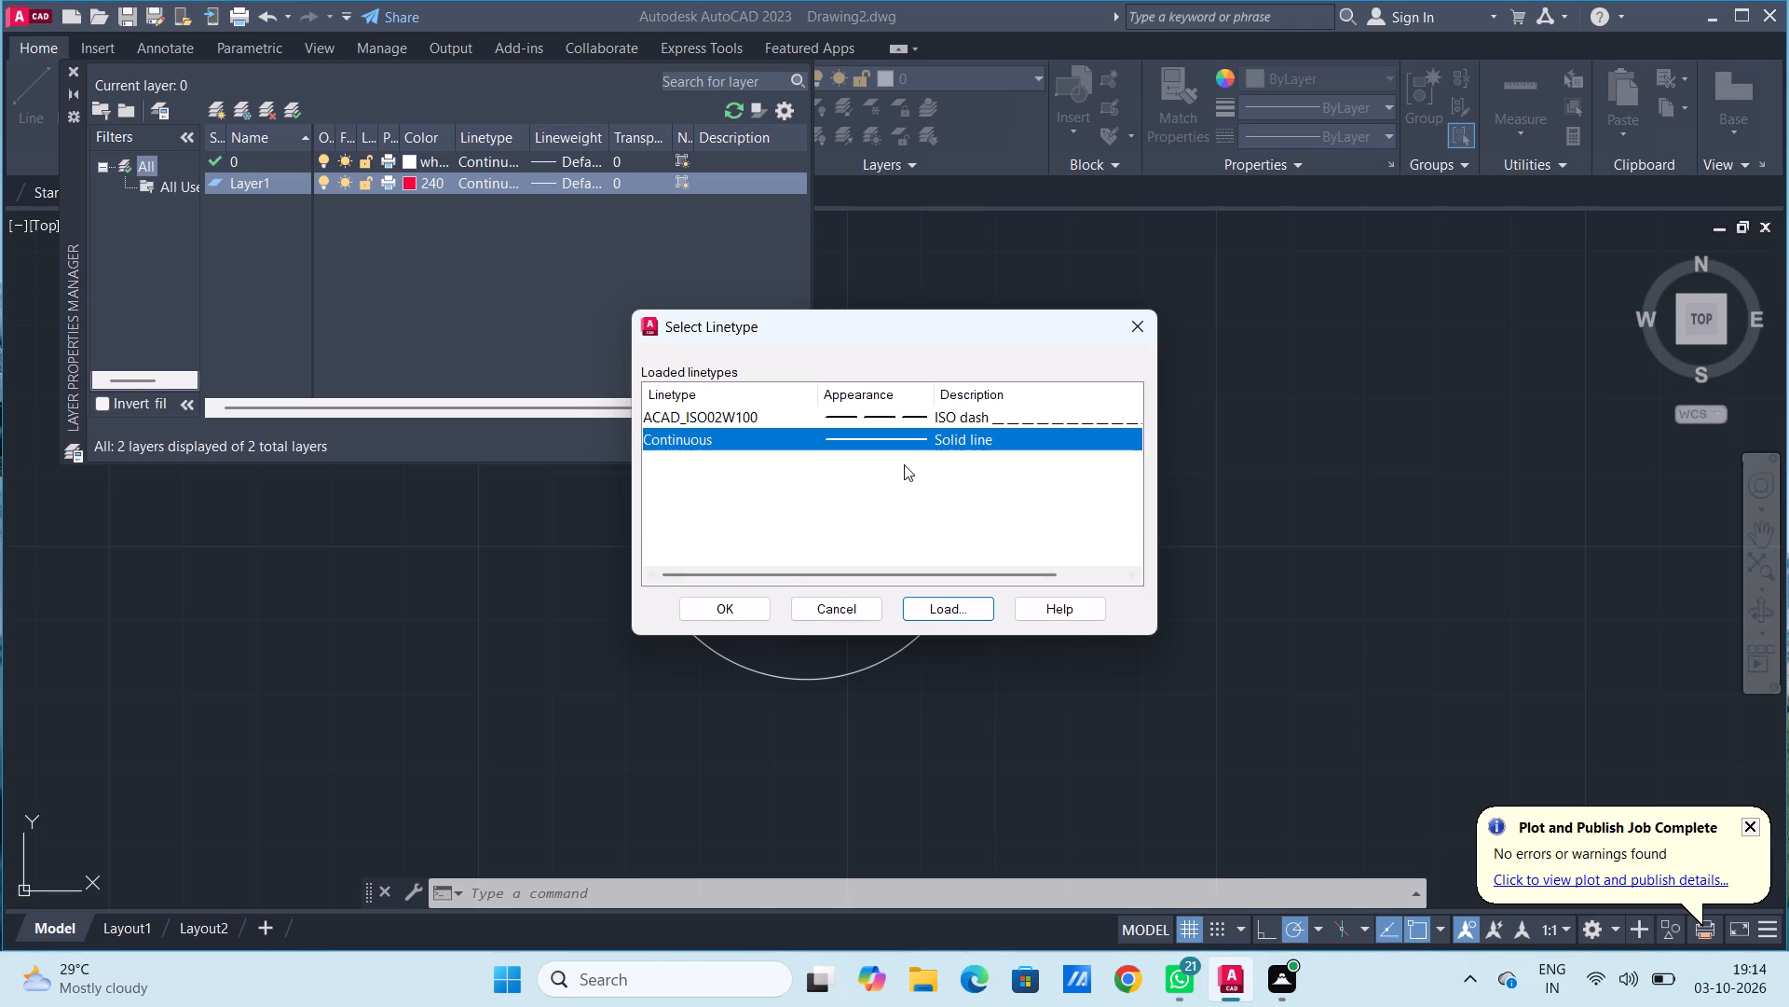
{"action": "left_click", "coordinate": [918, 418]}
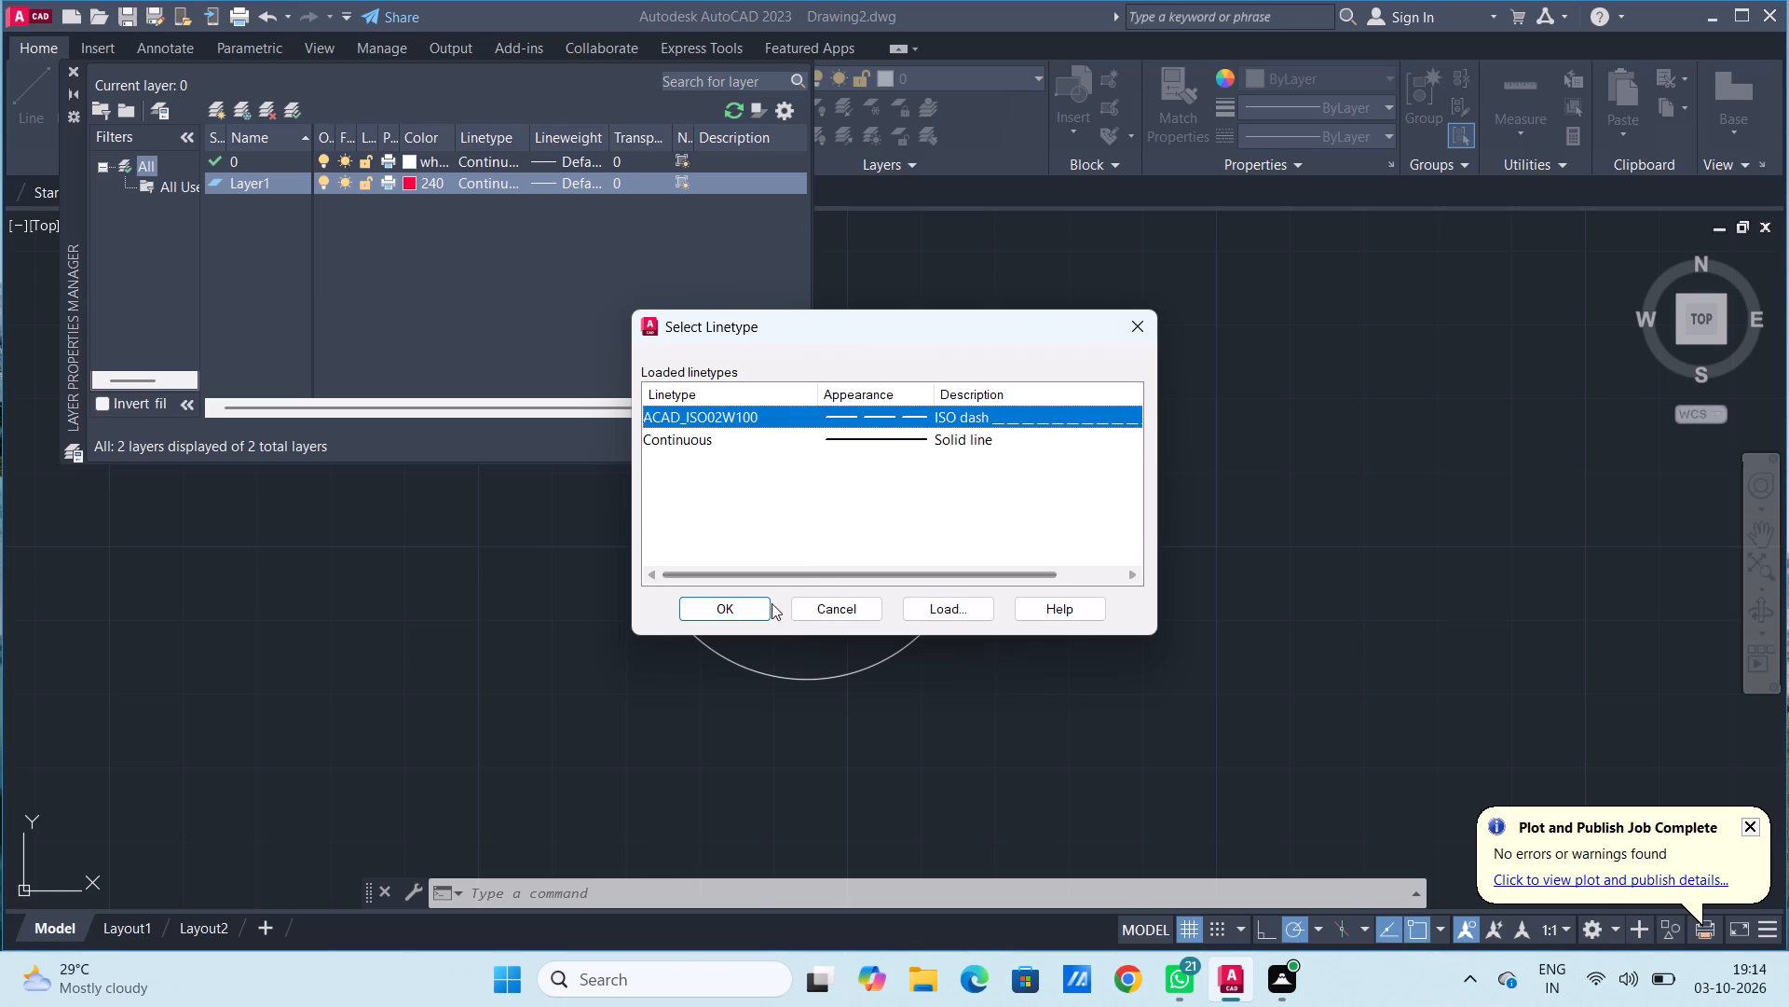
{"action": "left_click", "coordinate": [748, 604]}
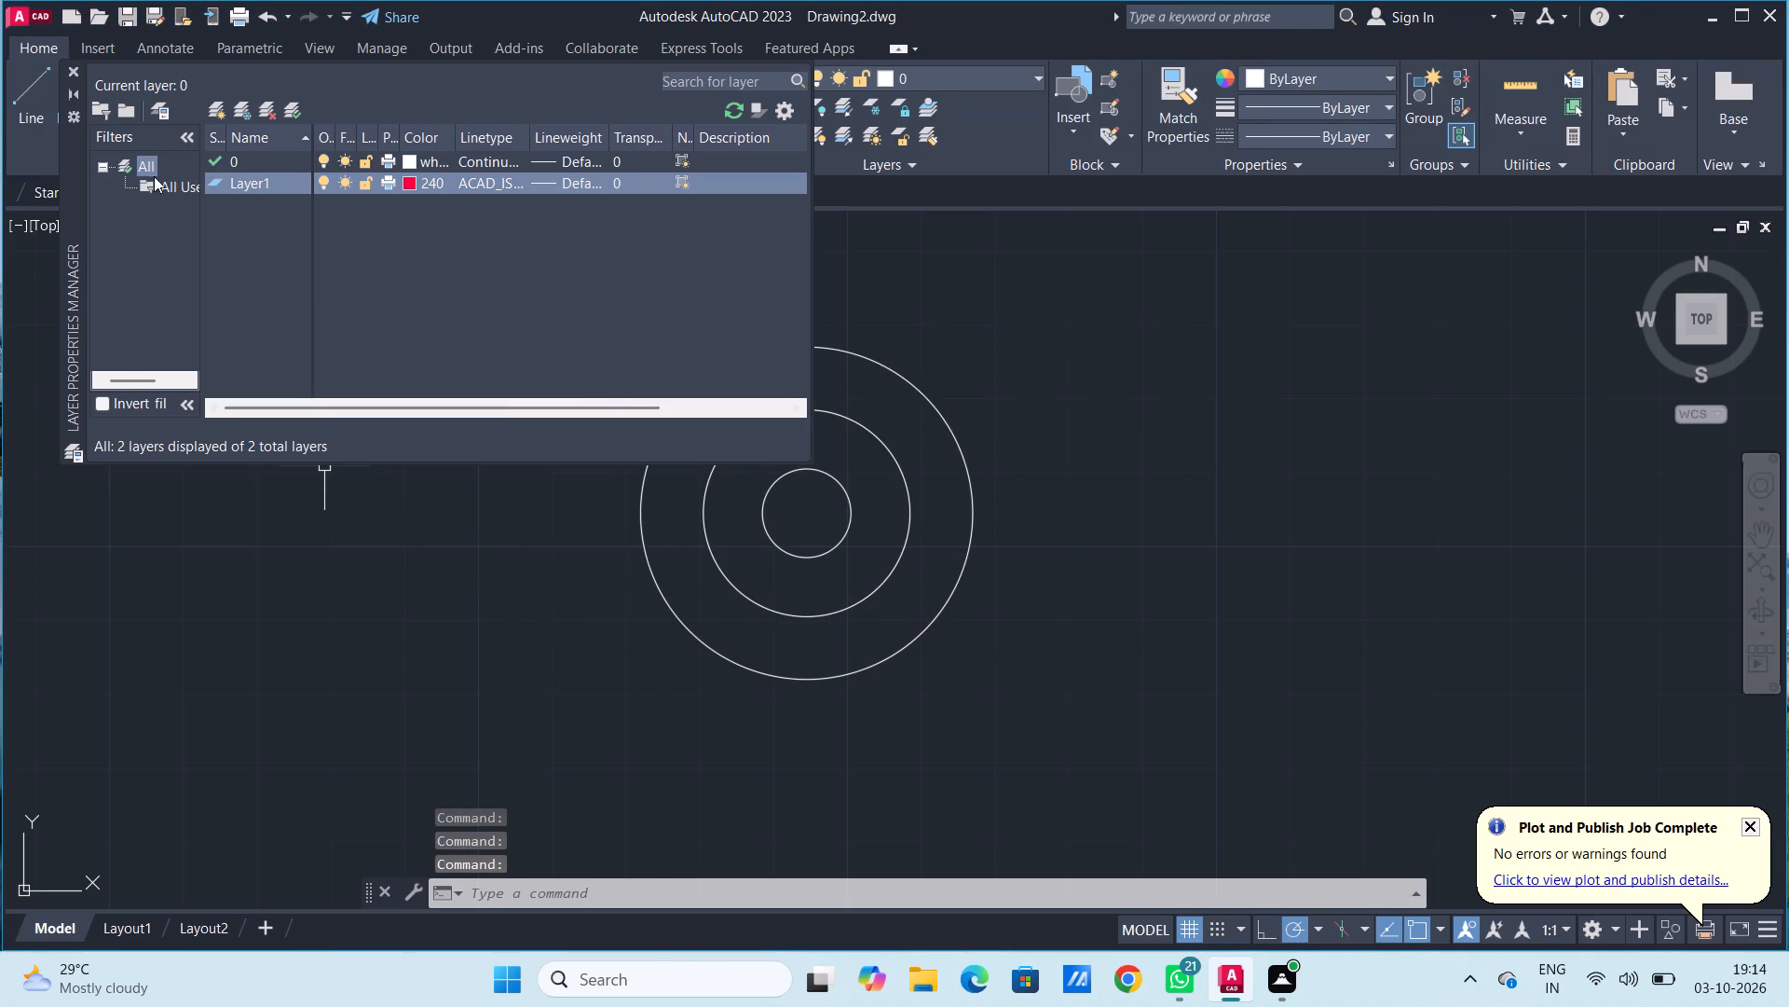
Make the new dashed layer the current layer and close the layer manager.
{"action": "left_click", "coordinate": [294, 104]}
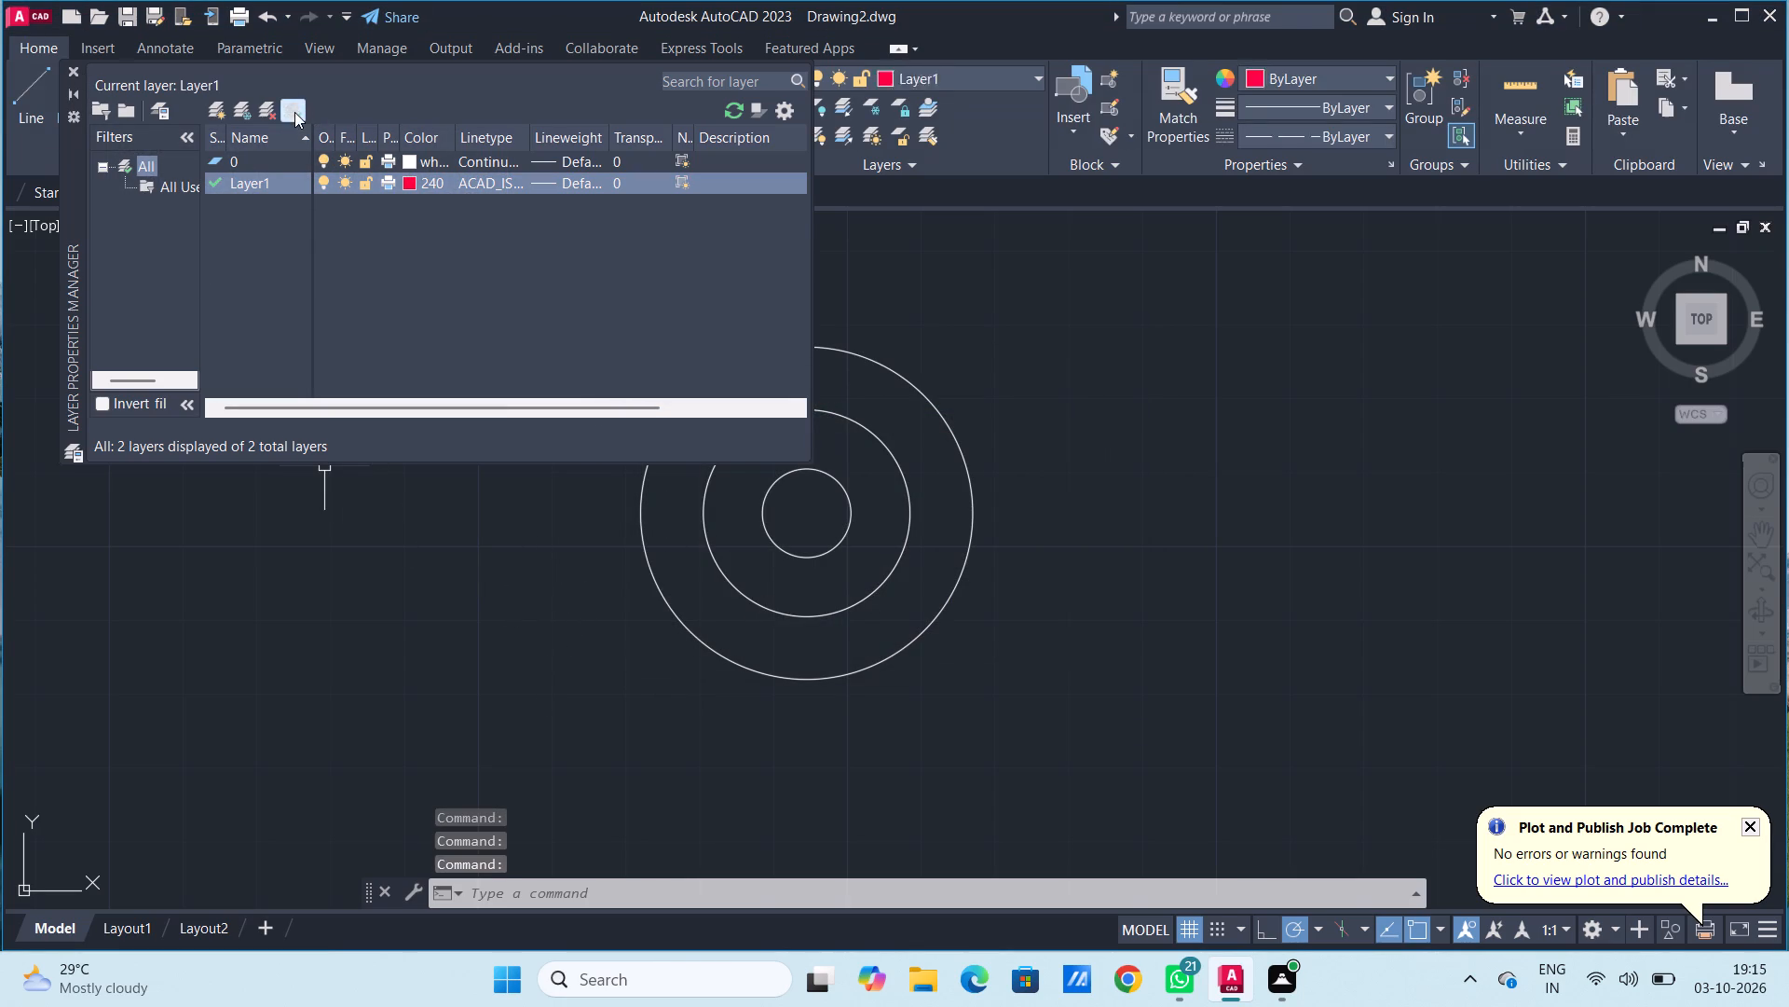
{"action": "left_click", "coordinate": [74, 73]}
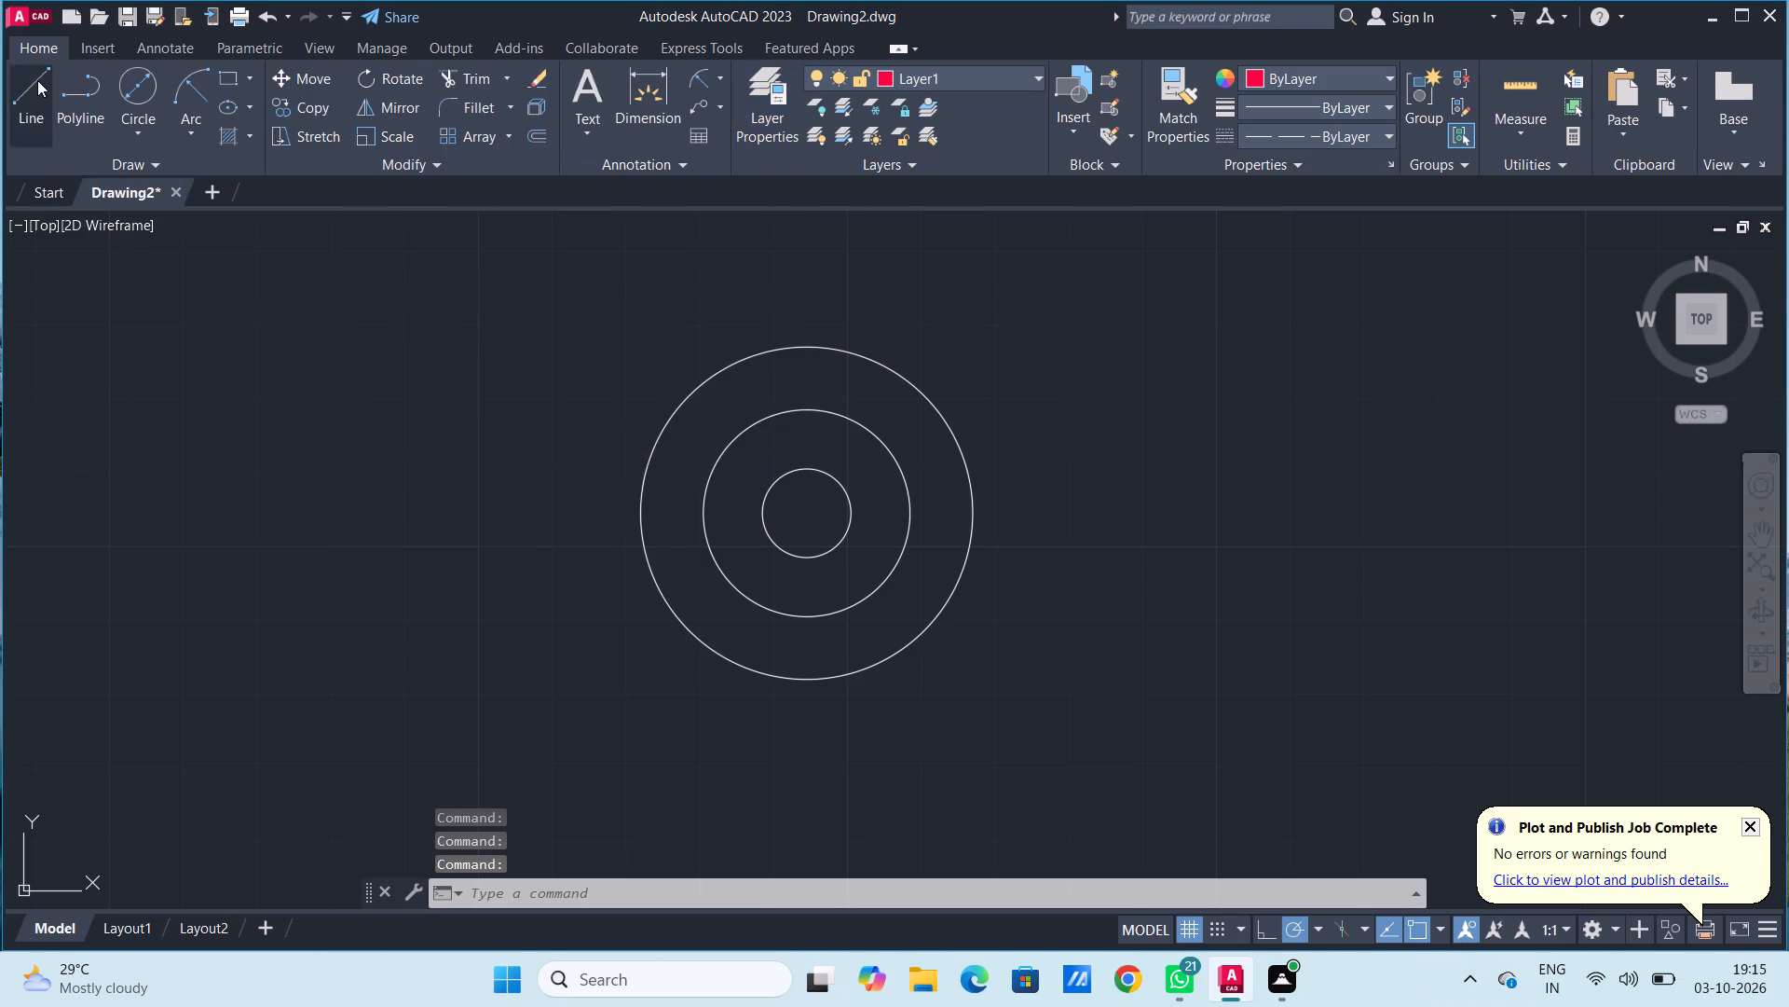
Draw a vertical line about 25.9 long from the circles' common centre up past the outer circle.
{"action": "left_click", "coordinate": [37, 78]}
{"action": "left_click", "coordinate": [807, 512]}
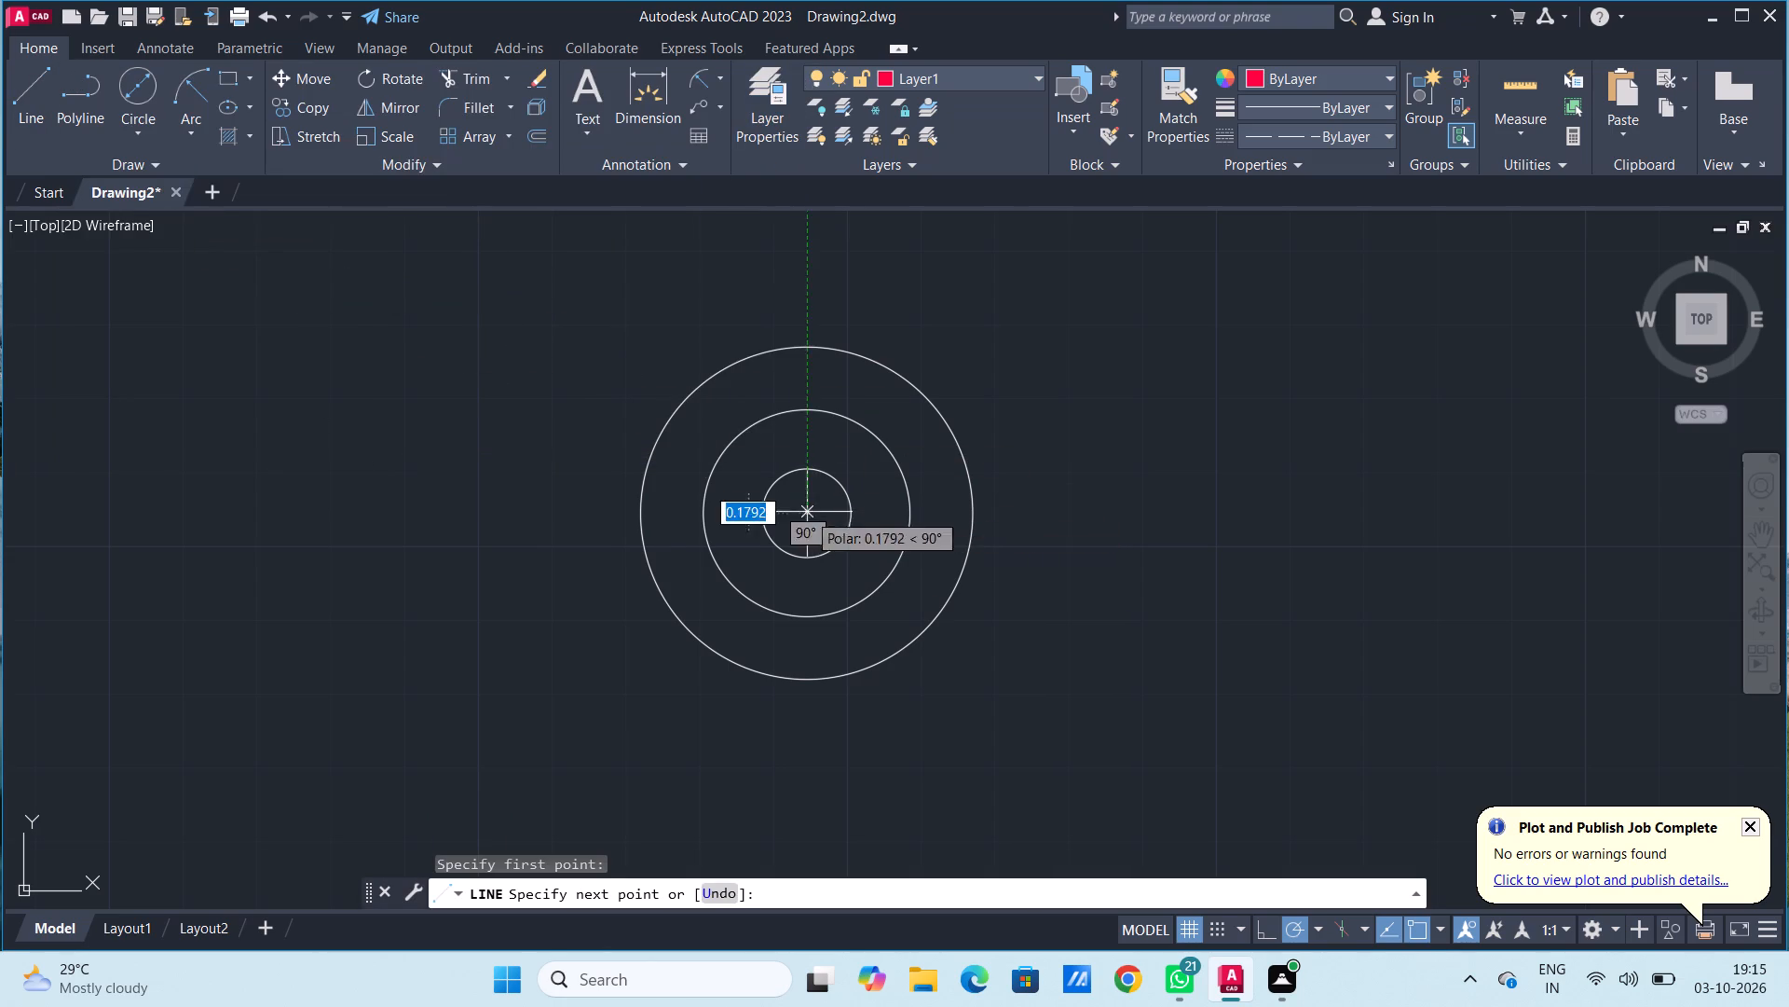
{"action": "left_click", "coordinate": [805, 321]}
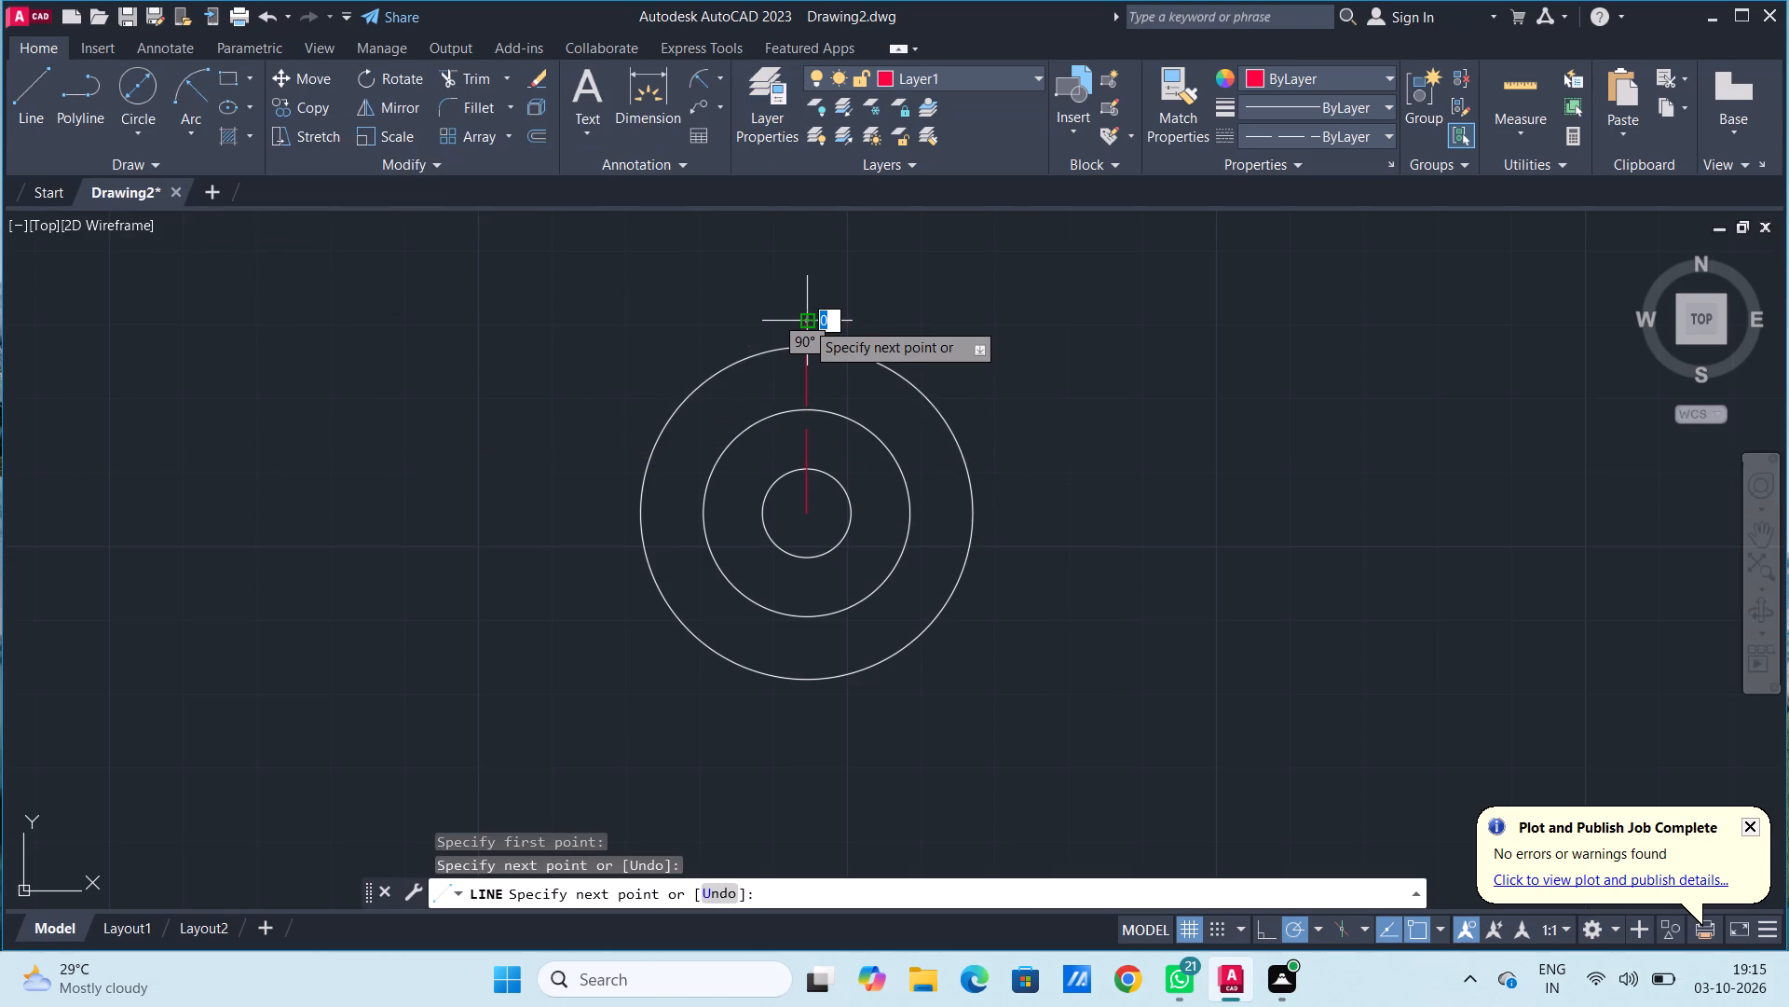
{"action": "key", "text": "Escape"}
{"action": "key", "text": "grave"}
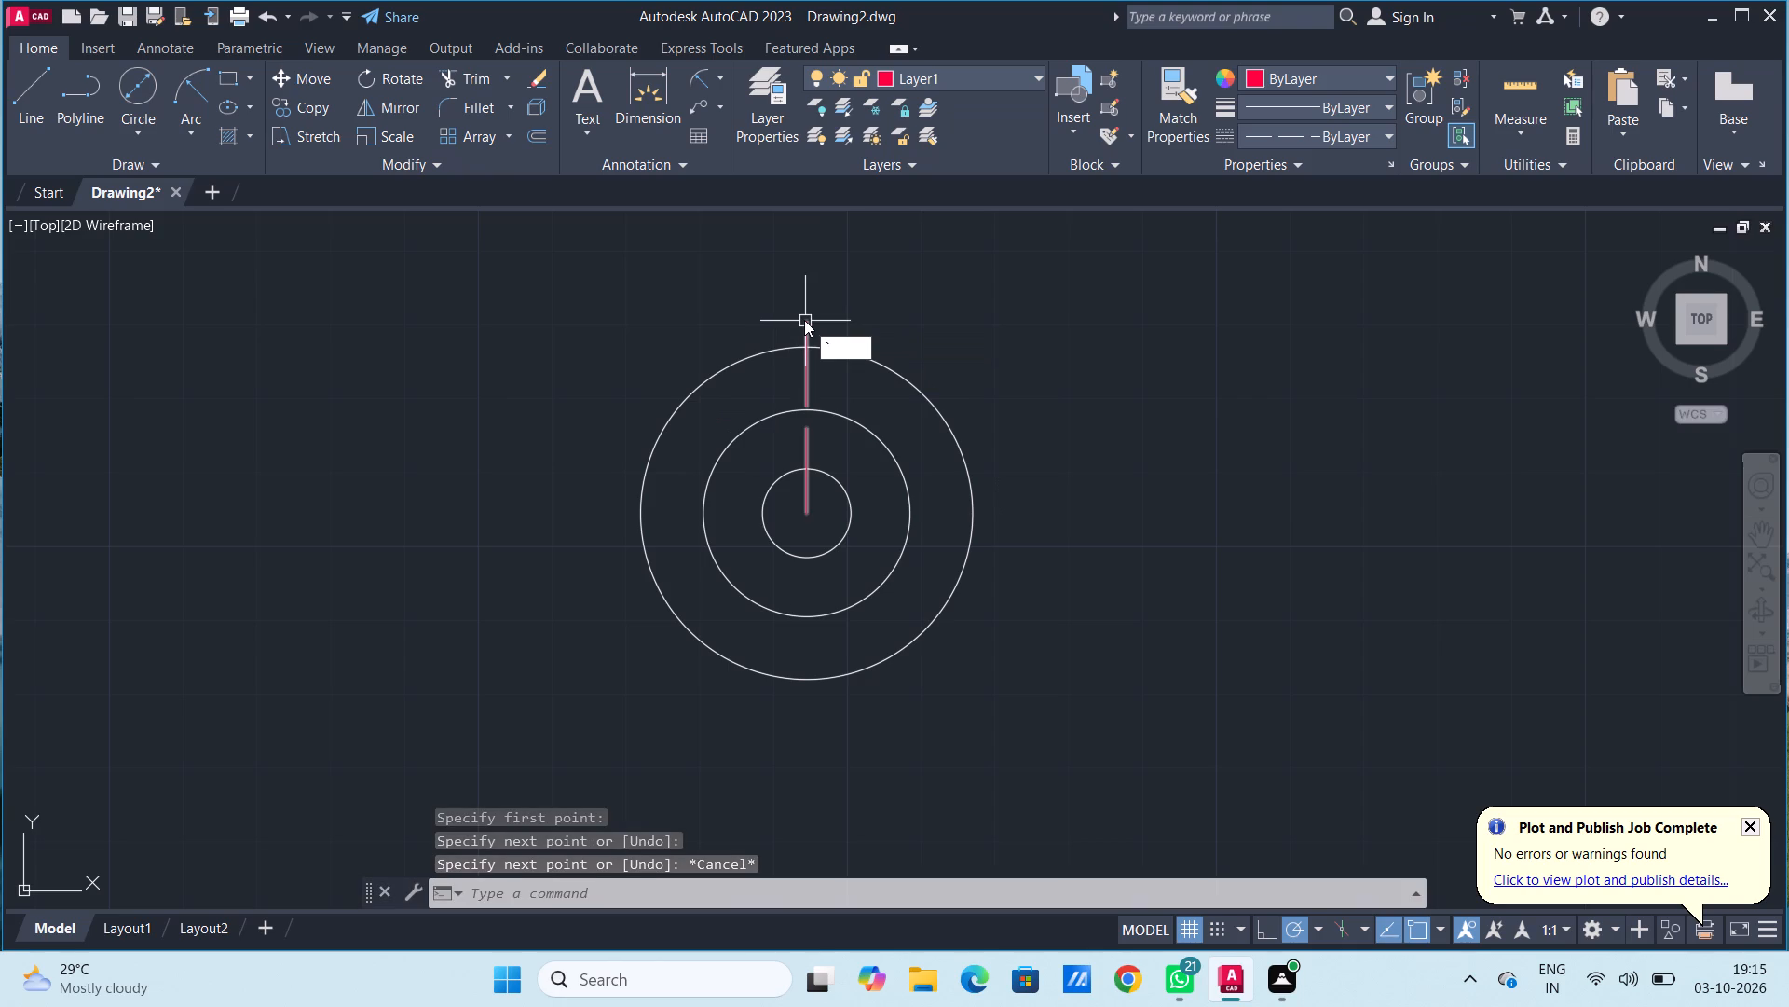
{"action": "key", "text": "Escape"}
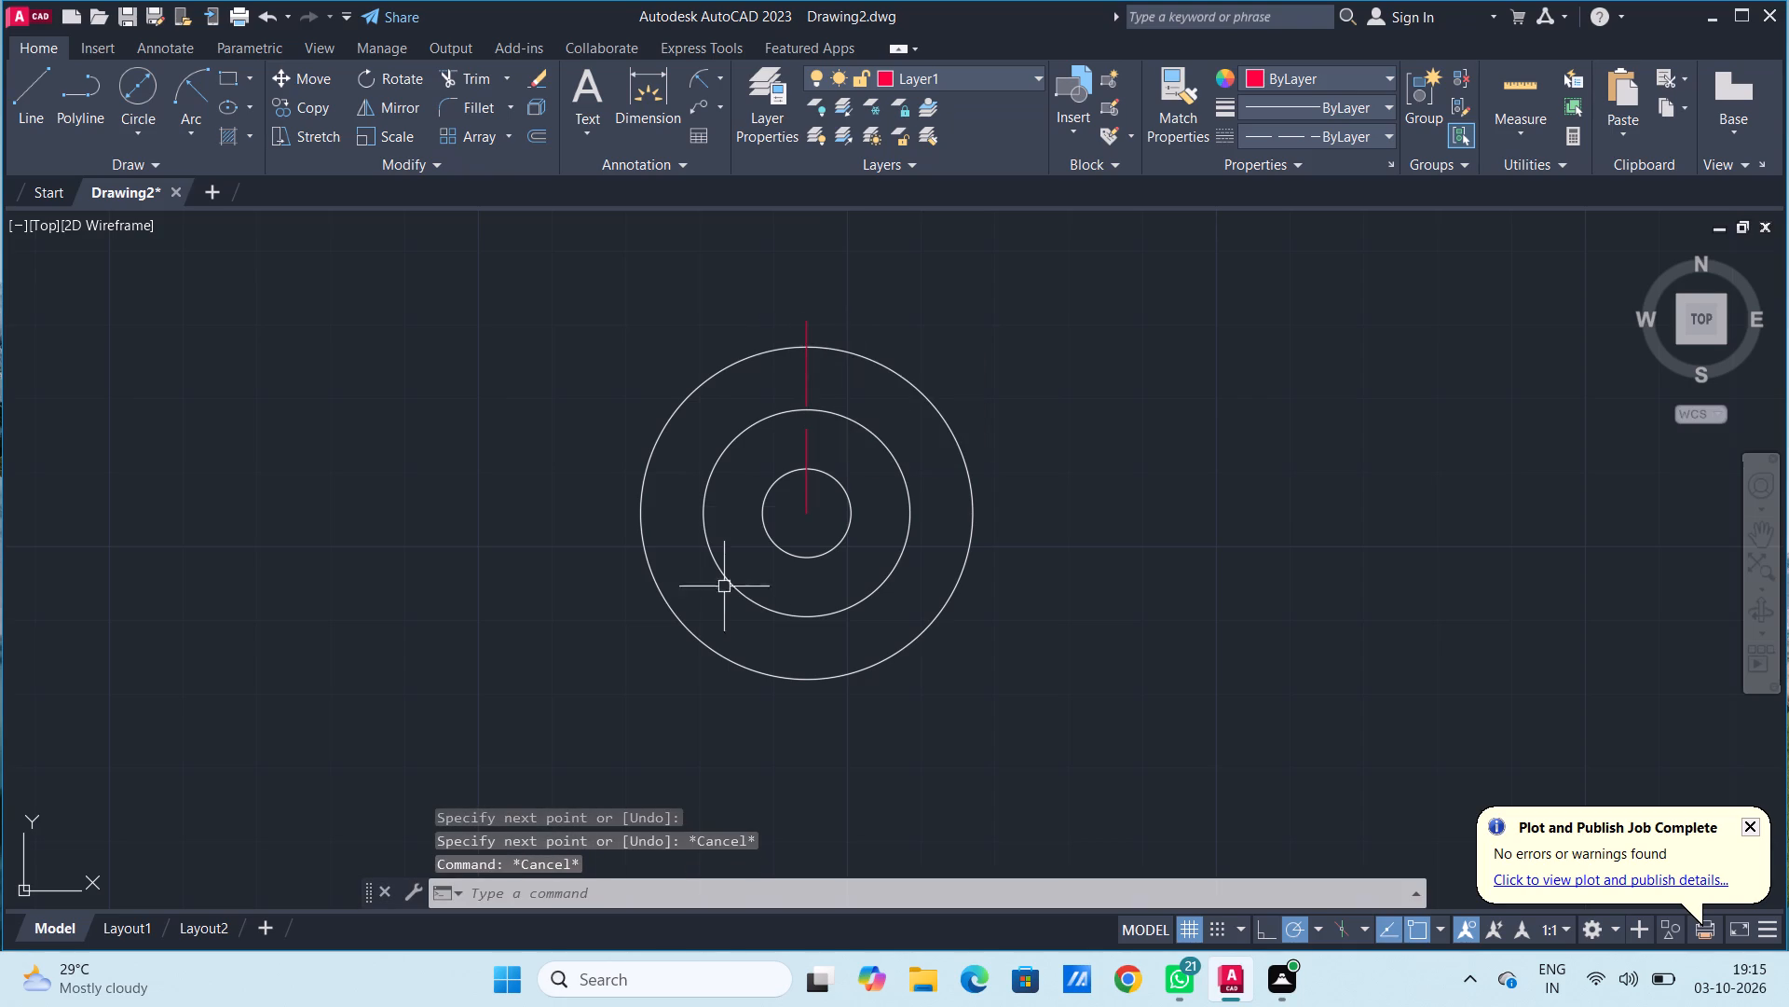
Draw a diagonal line about 29.4 long at 135° from the circles' common centre out past the outer circle.
{"action": "left_click", "coordinate": [25, 102]}
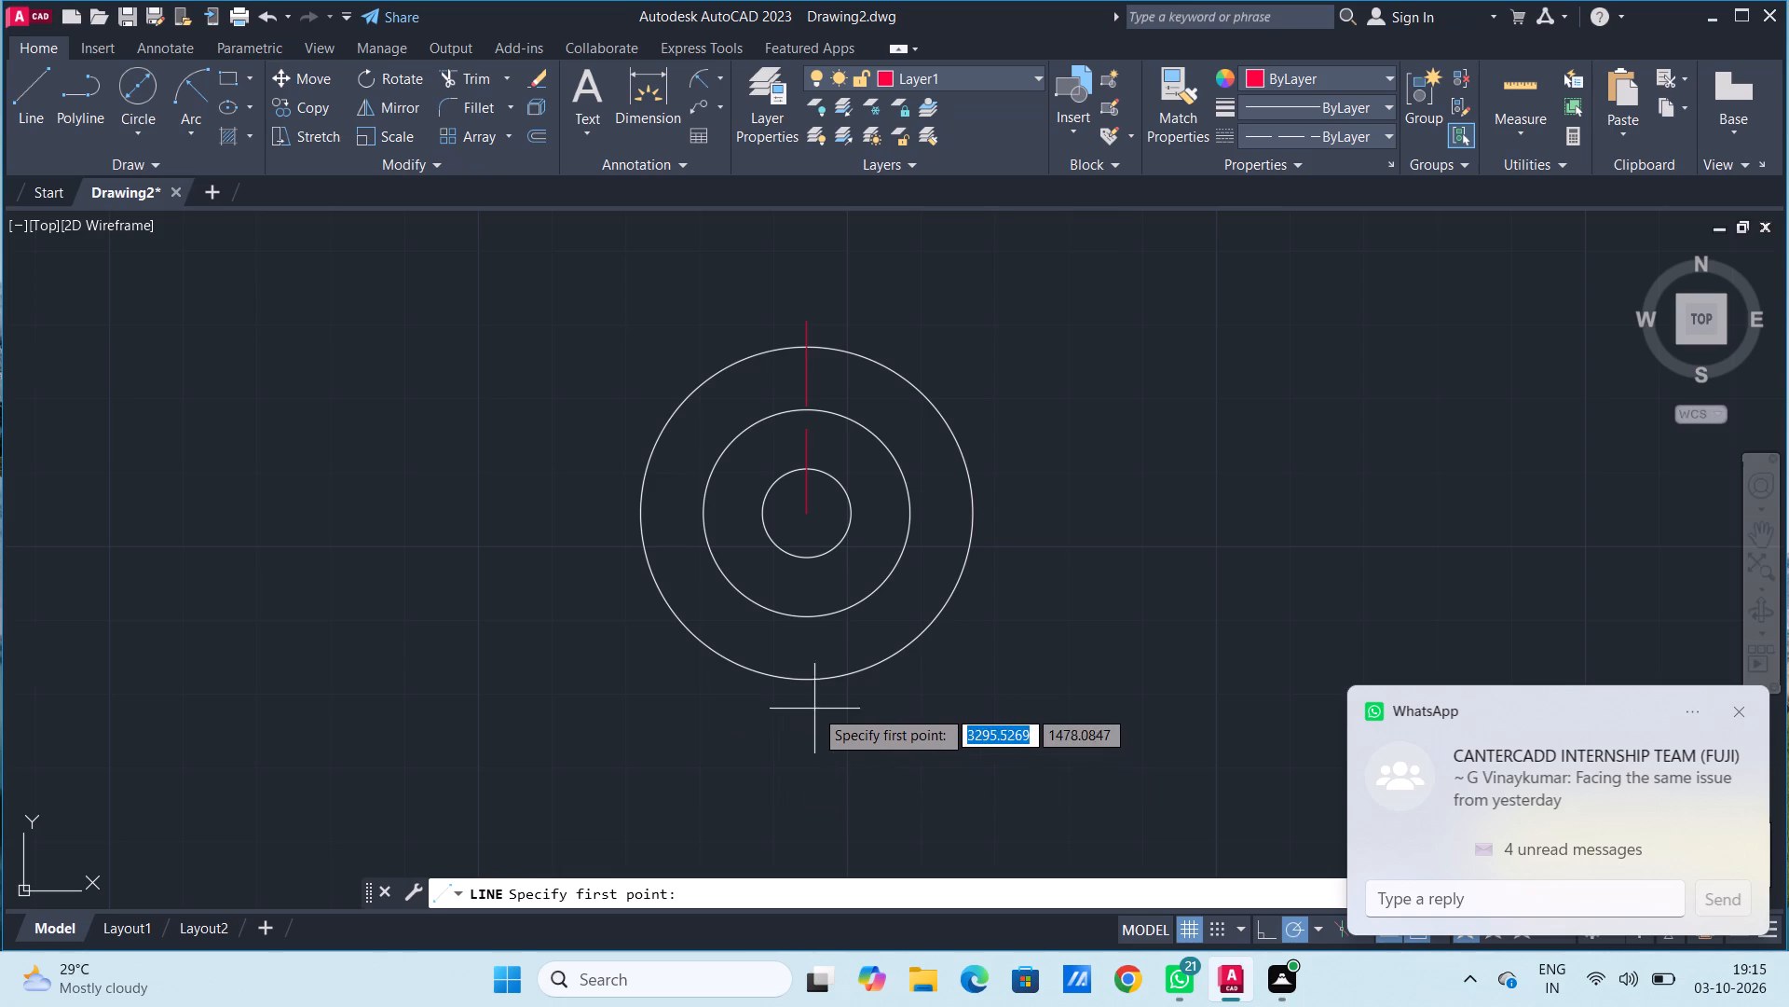
{"action": "left_click", "coordinate": [807, 512]}
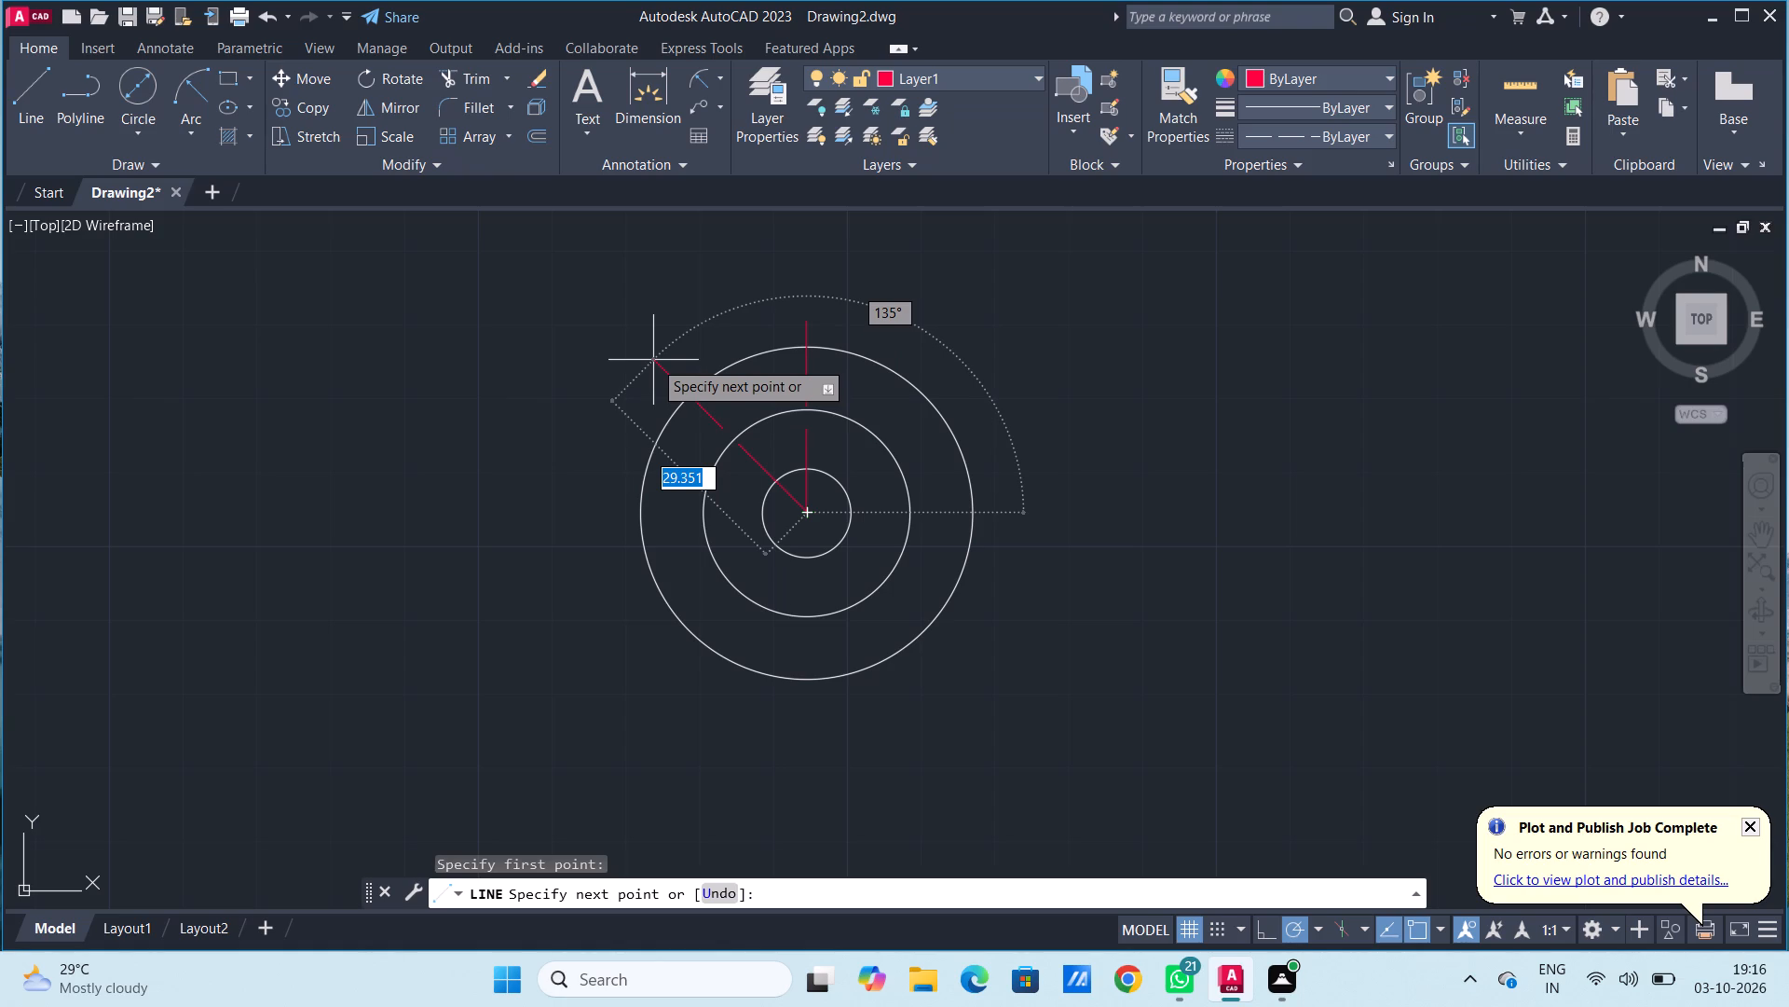
{"action": "left_click", "coordinate": [653, 360]}
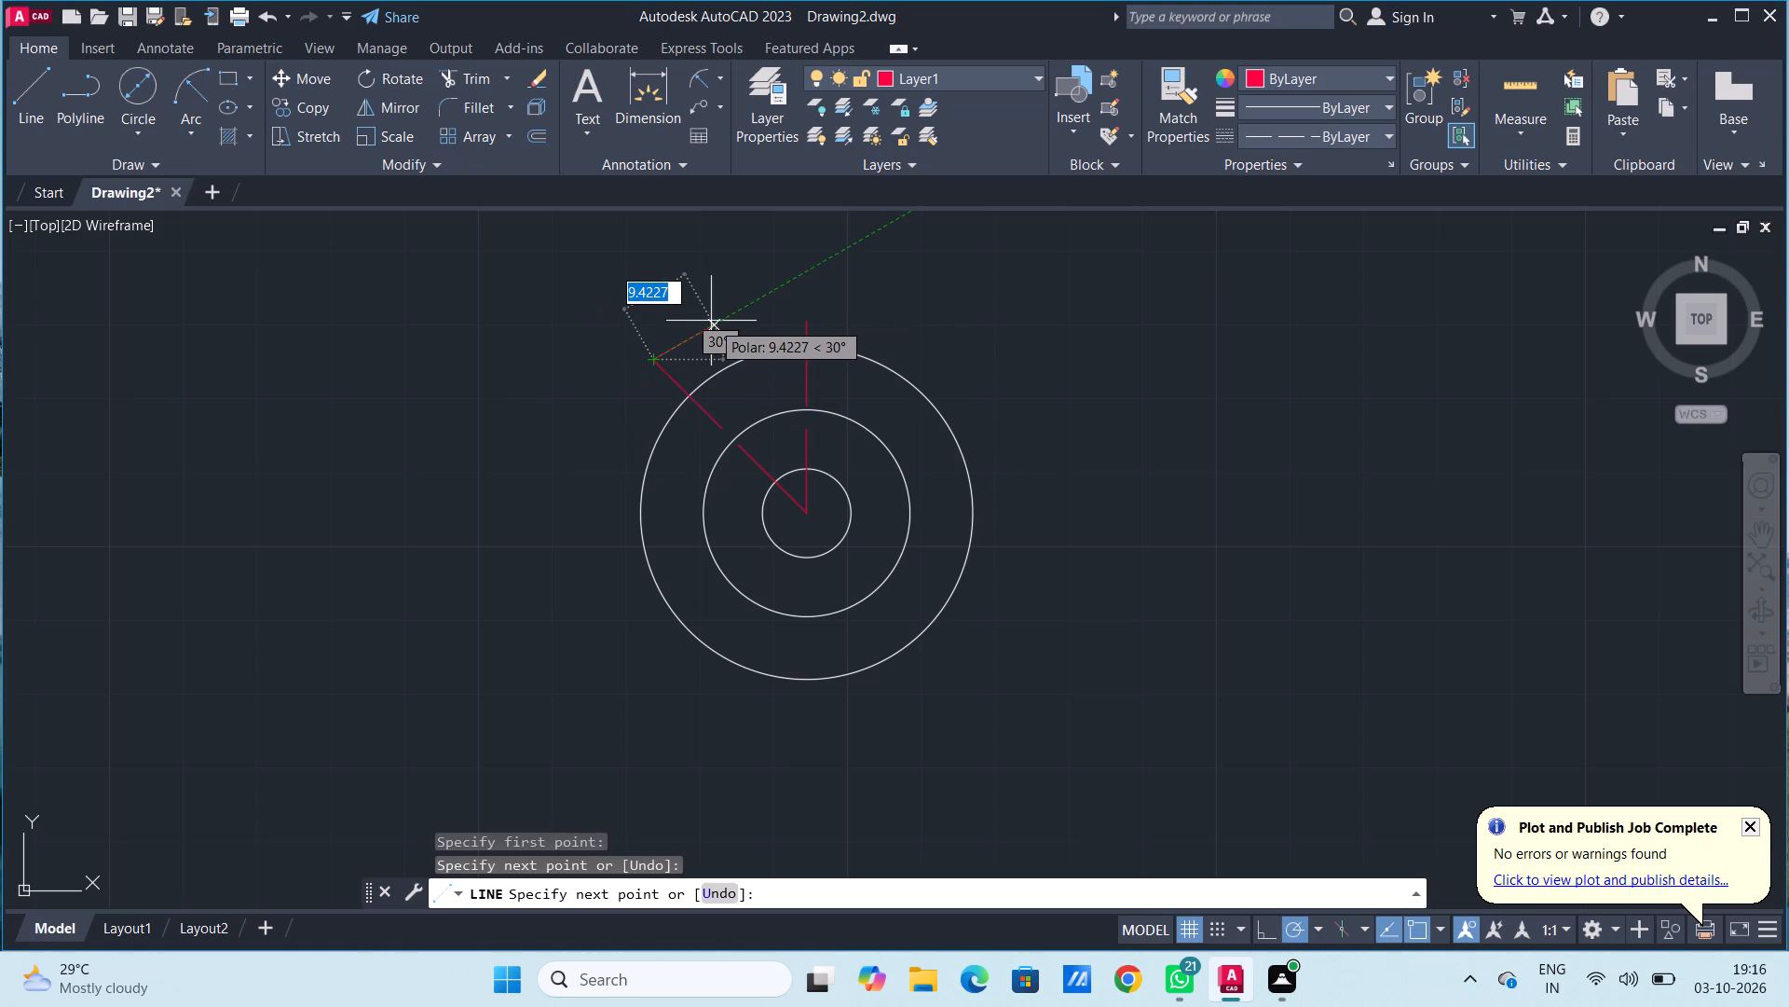
{"action": "key", "text": "Escape"}
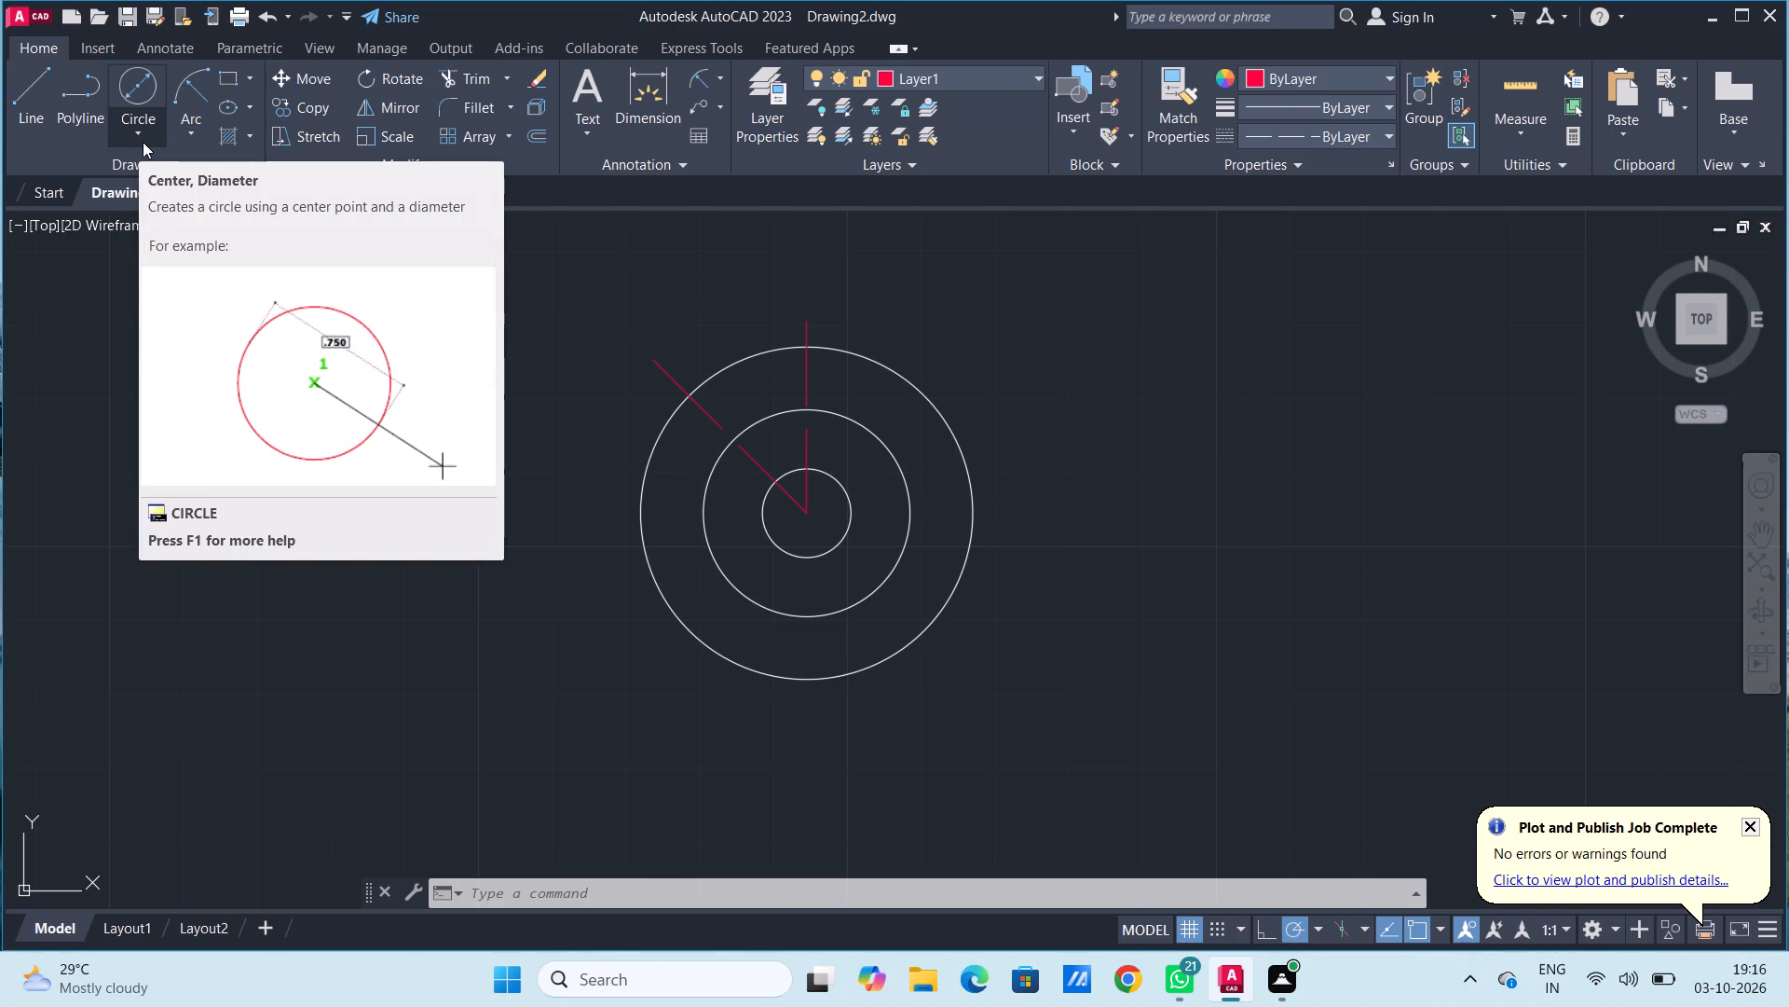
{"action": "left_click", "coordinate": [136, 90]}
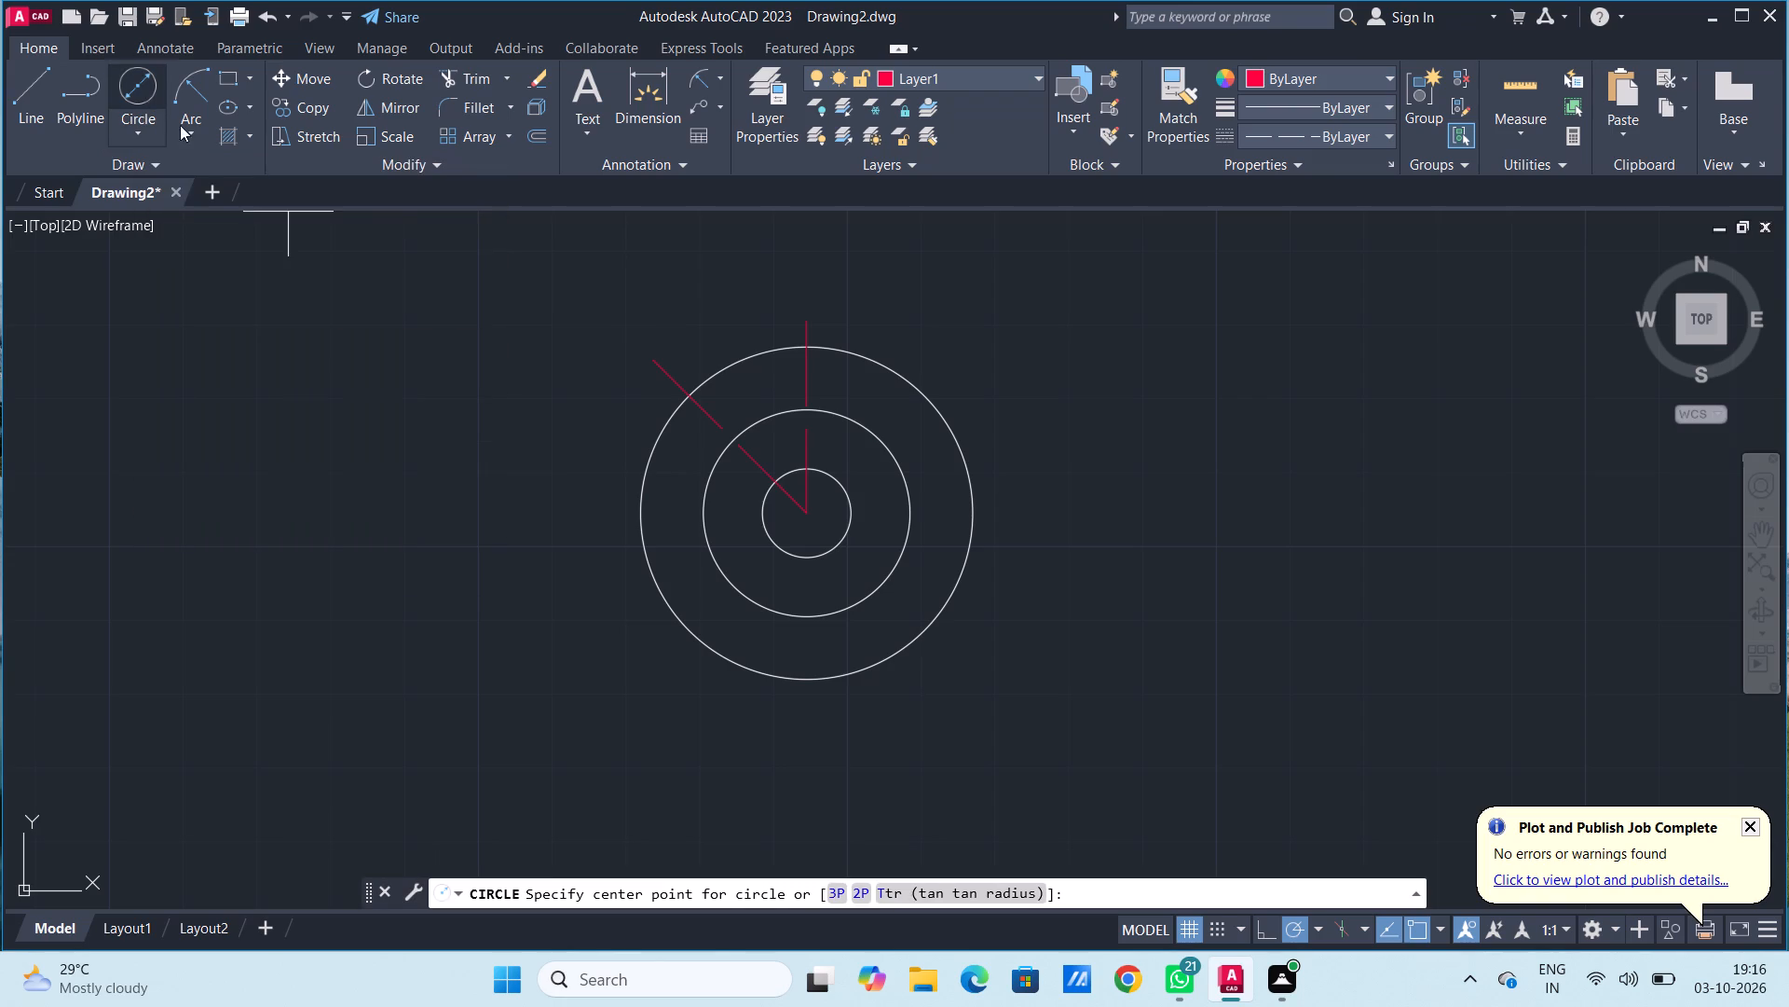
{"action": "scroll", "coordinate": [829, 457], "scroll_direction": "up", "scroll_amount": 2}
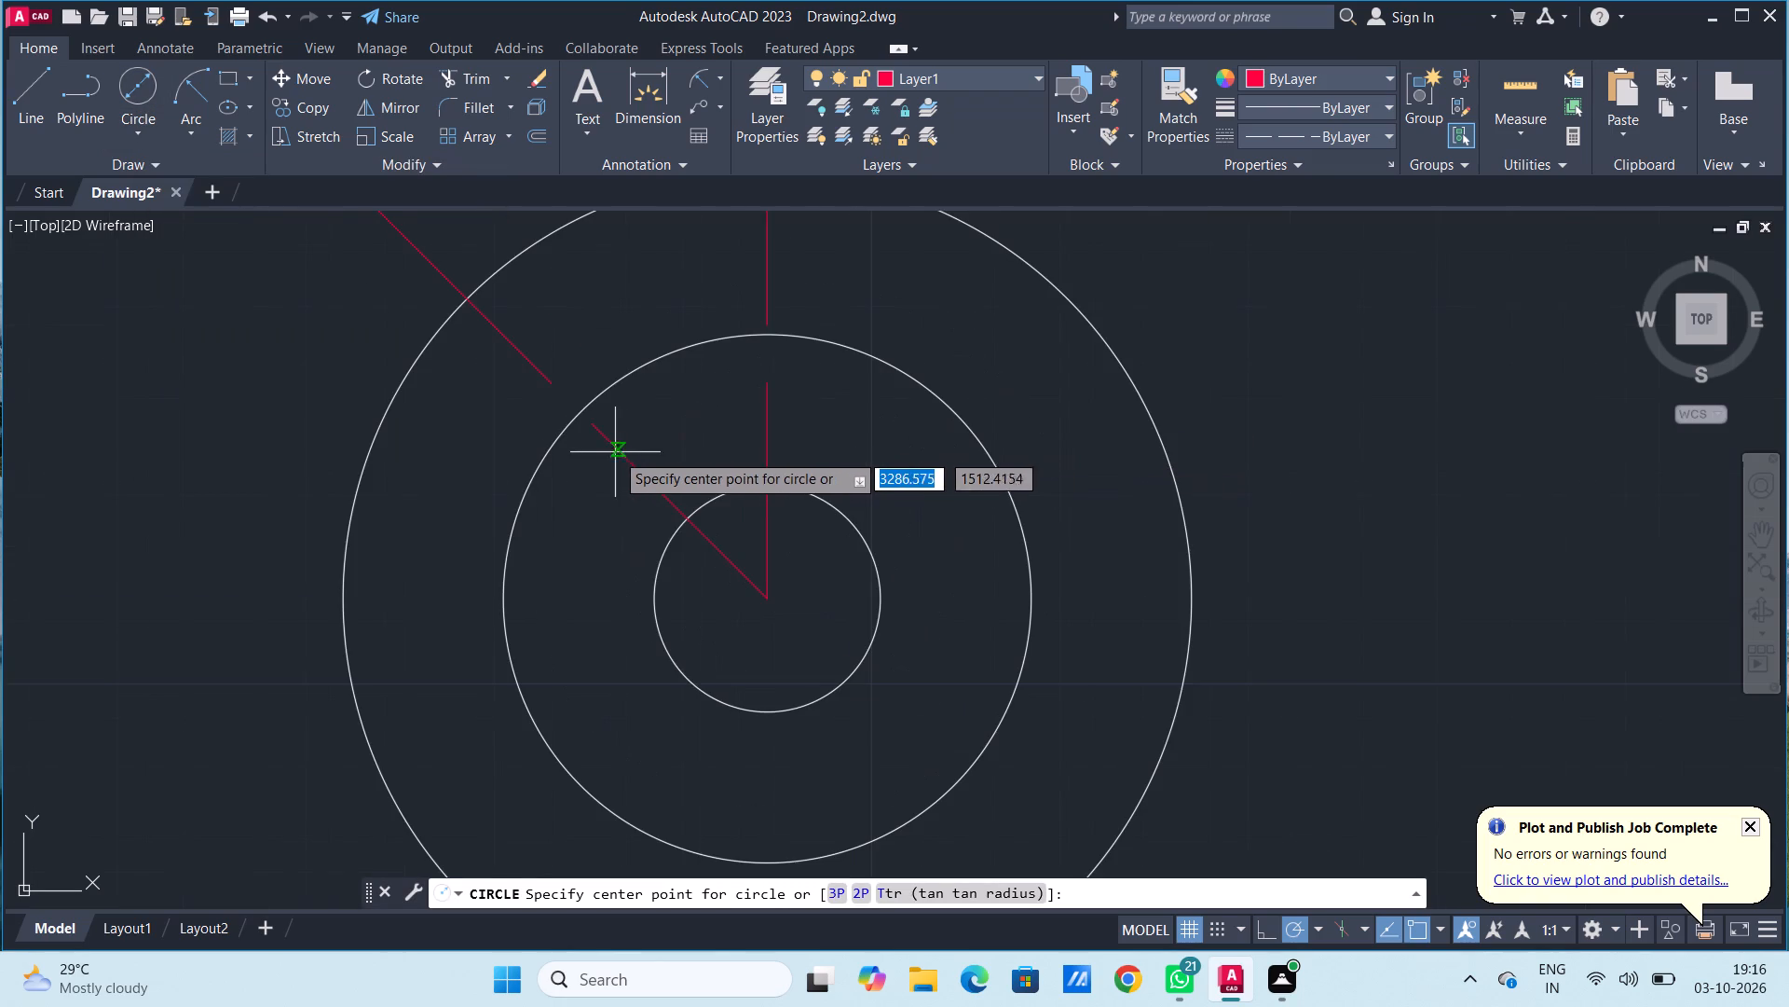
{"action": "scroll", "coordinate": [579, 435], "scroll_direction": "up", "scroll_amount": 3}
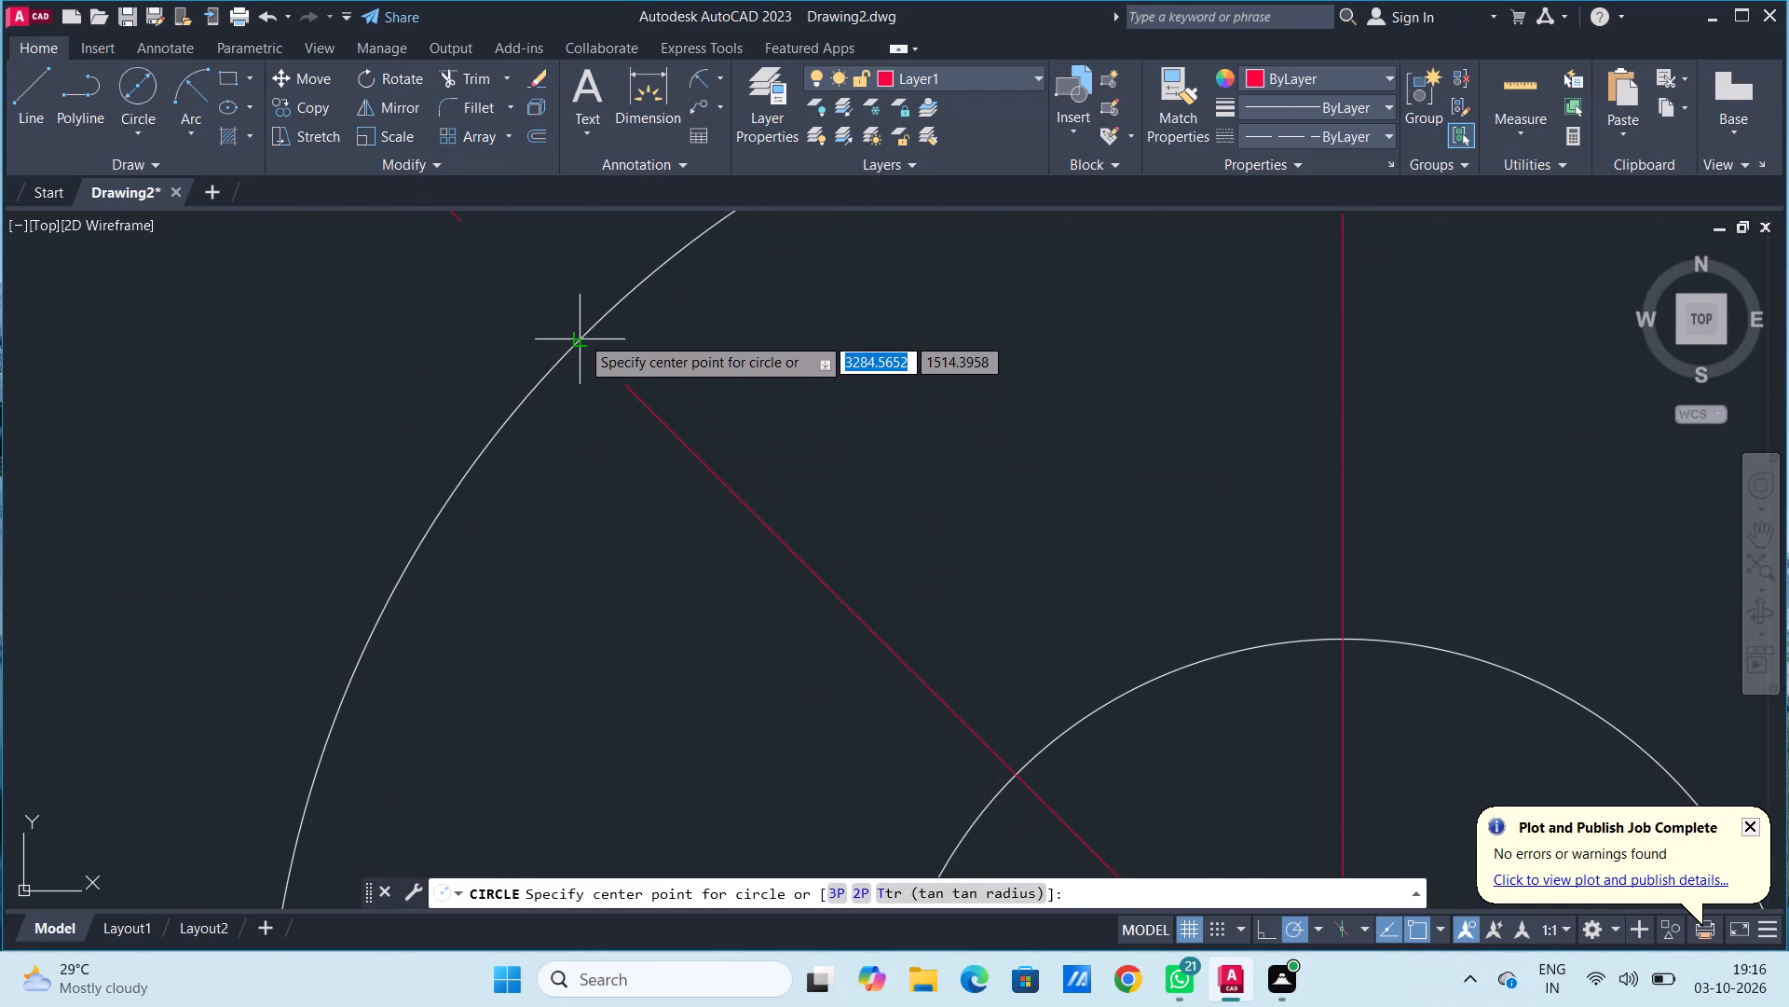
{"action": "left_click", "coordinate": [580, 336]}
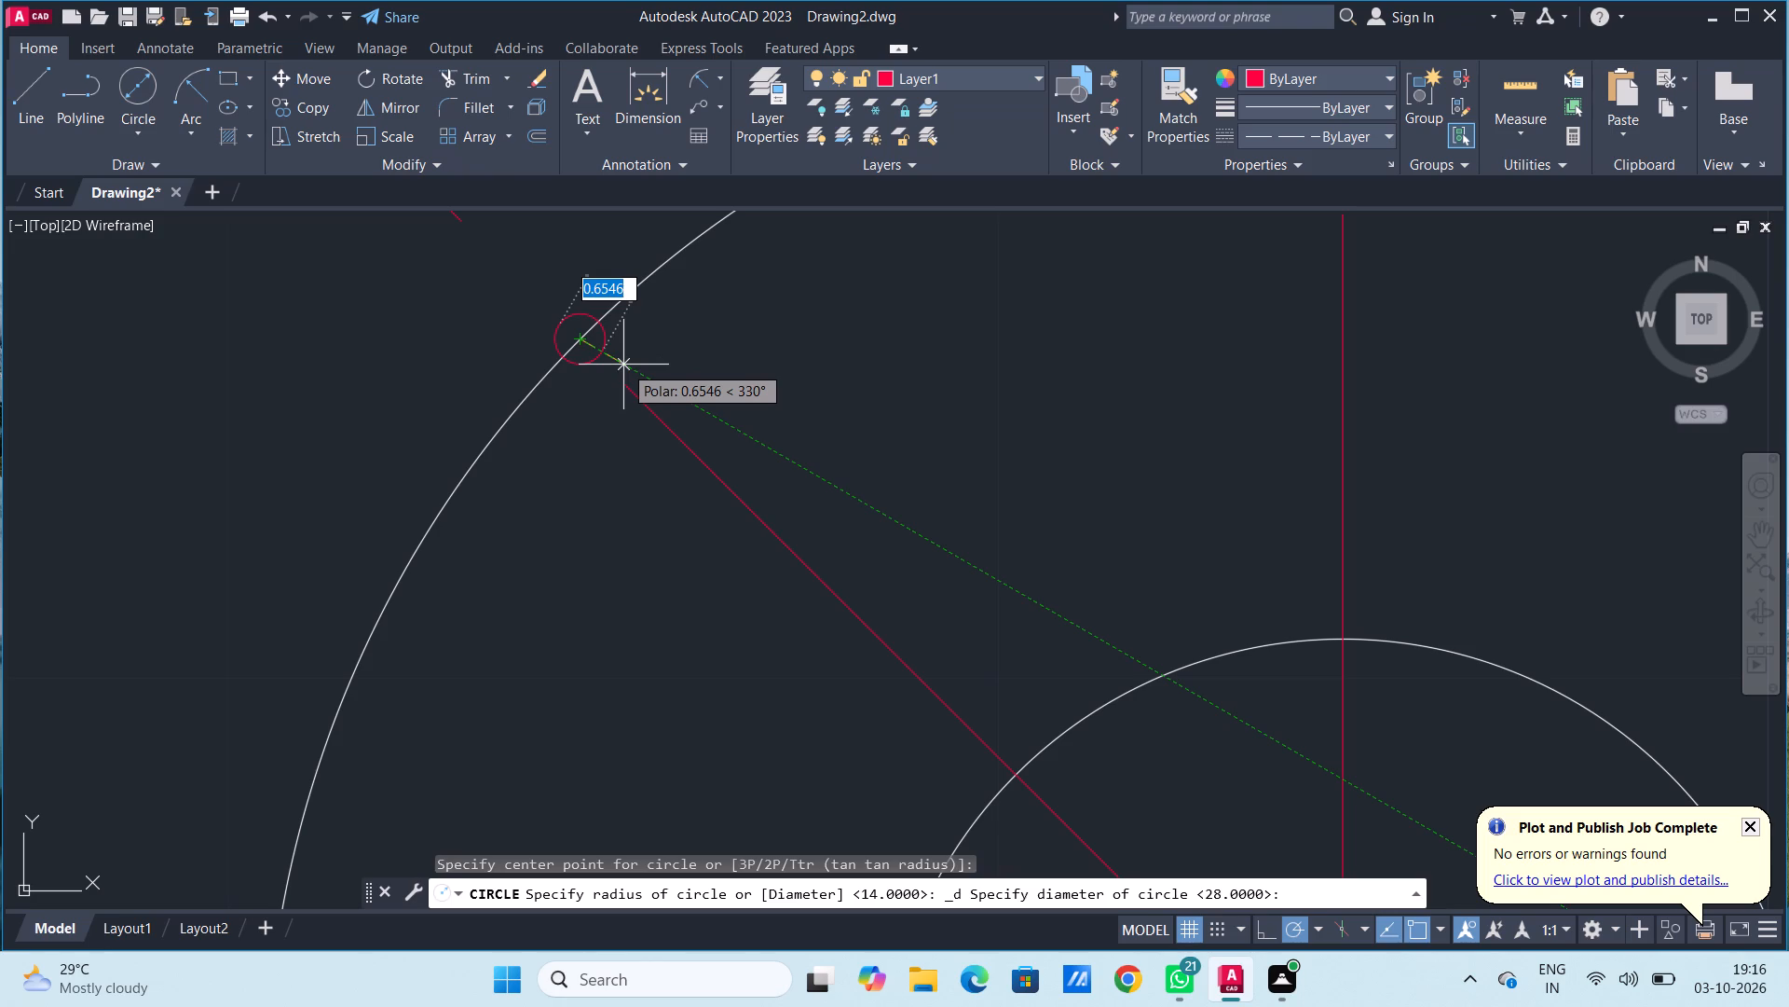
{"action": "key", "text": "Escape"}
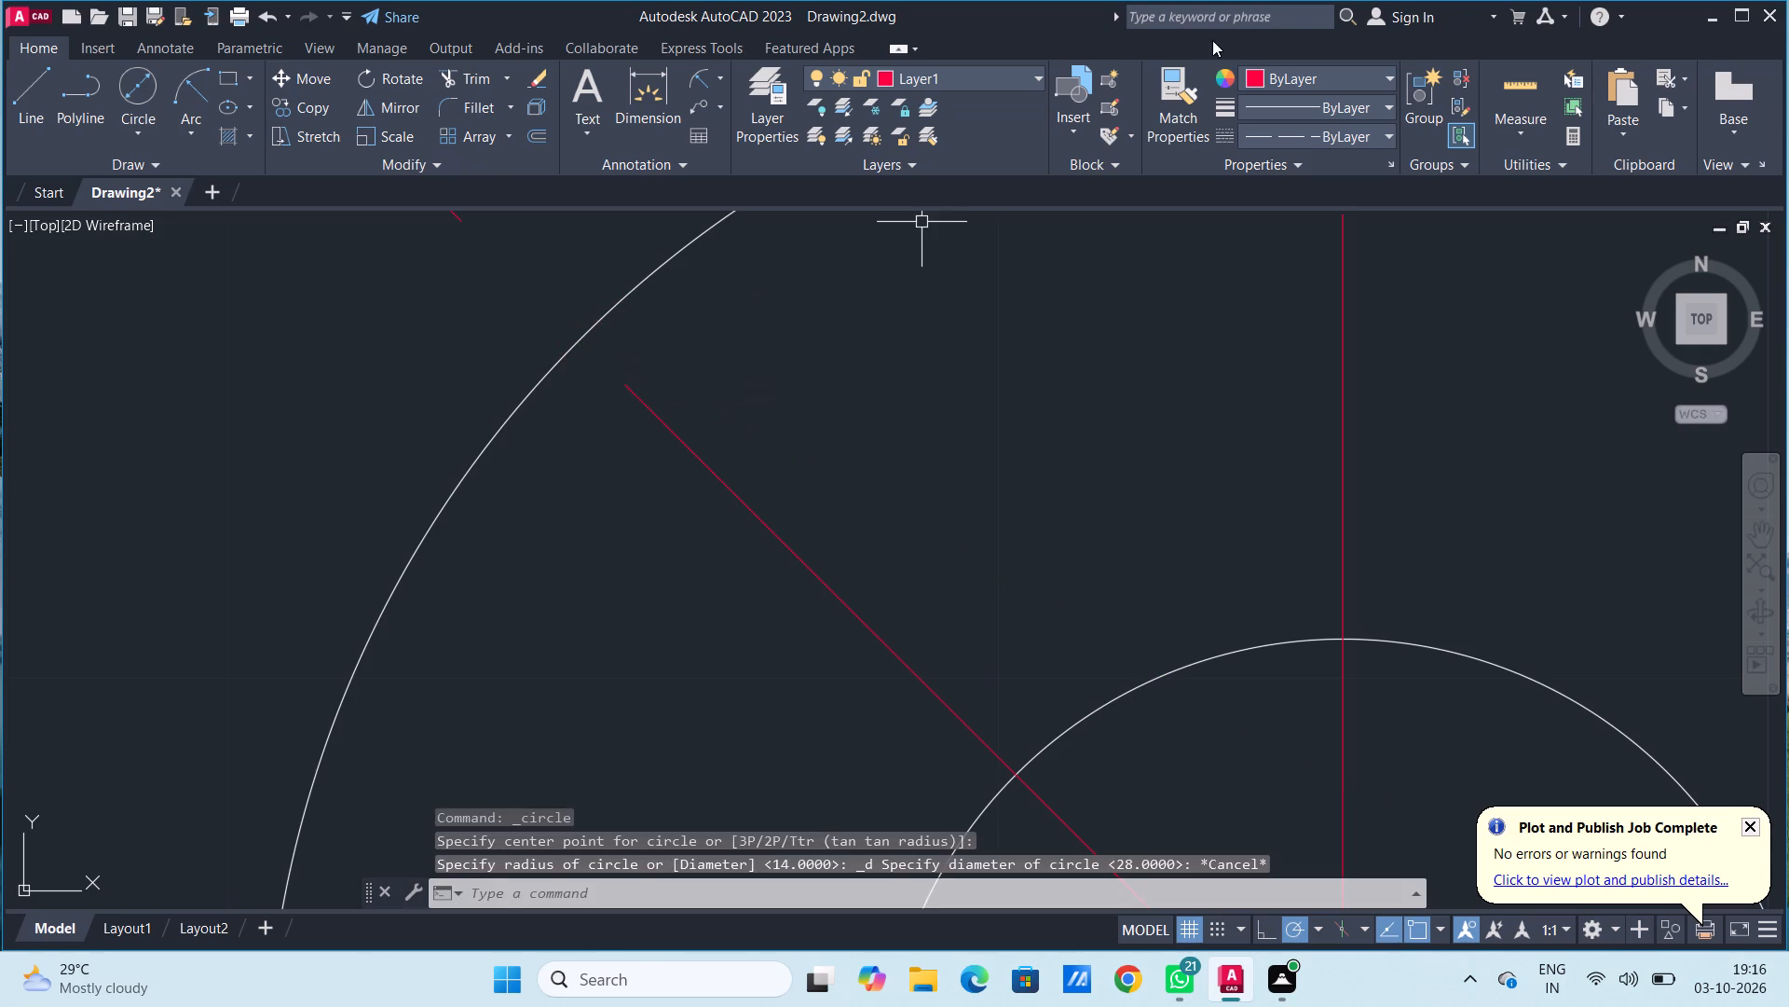
Make layer 0 current and draw a diameter 8 circle centred where the diagonal line crosses the diameter 28 circle.
{"action": "left_click", "coordinate": [1030, 79]}
{"action": "left_click", "coordinate": [974, 103]}
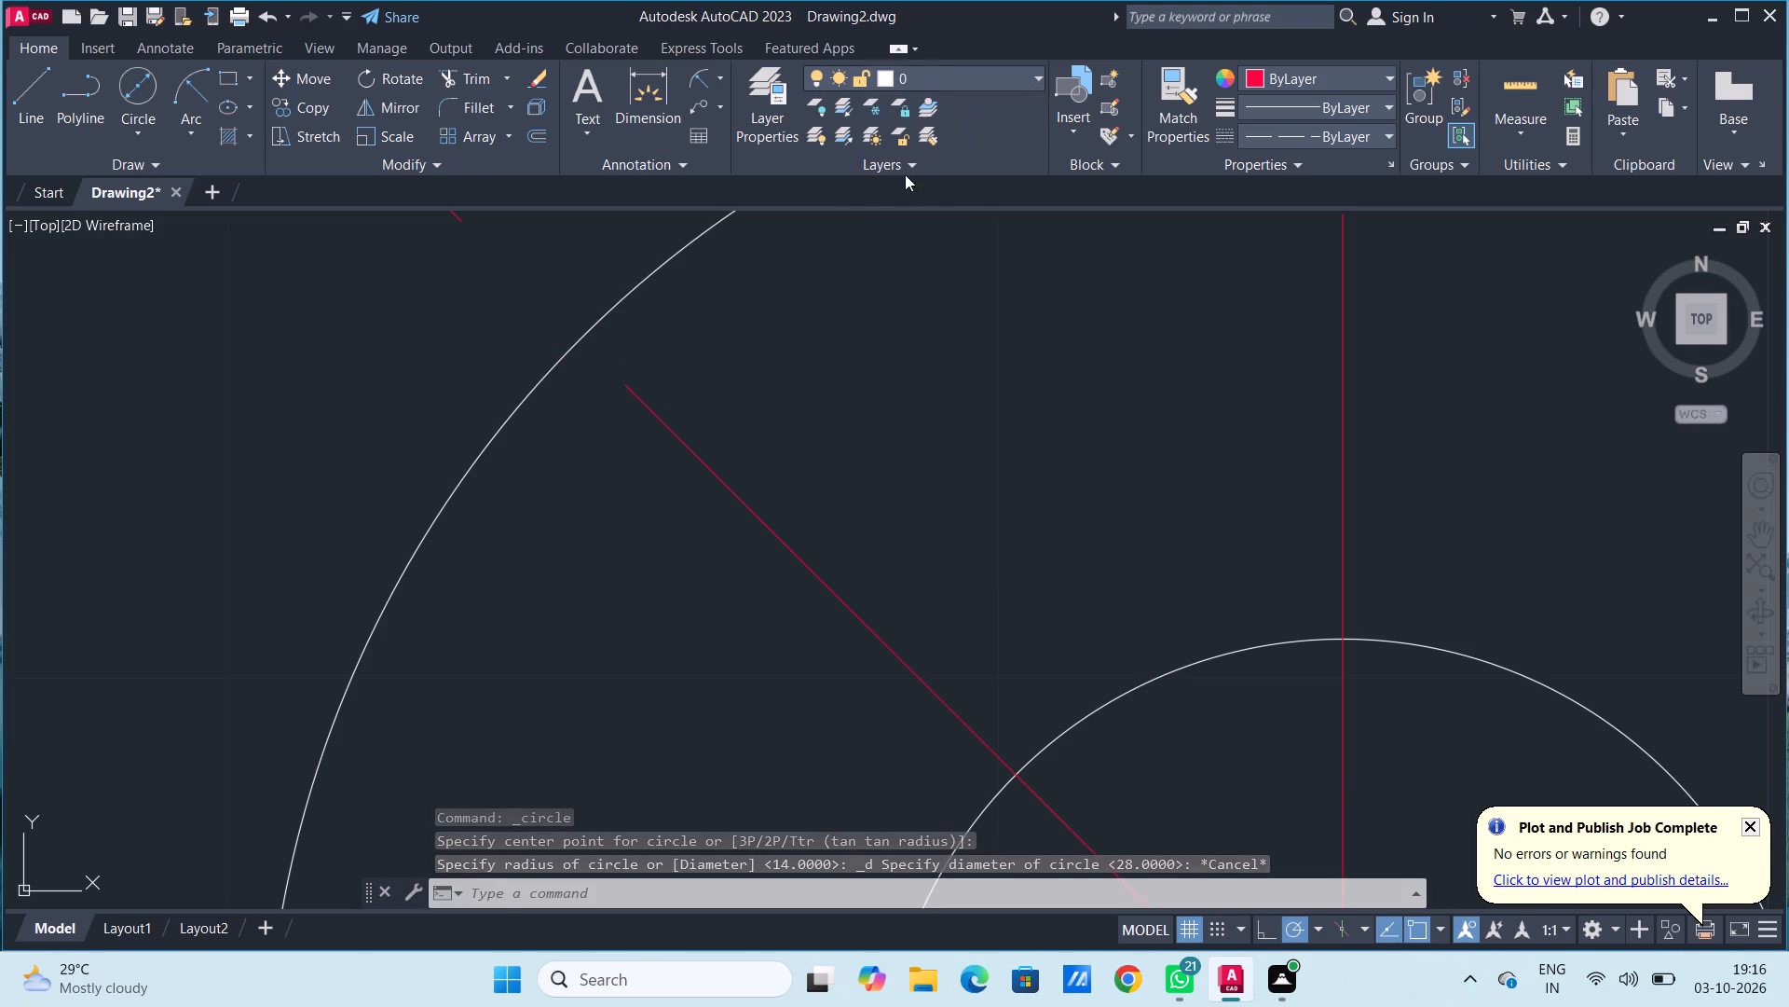
{"action": "left_click", "coordinate": [140, 84]}
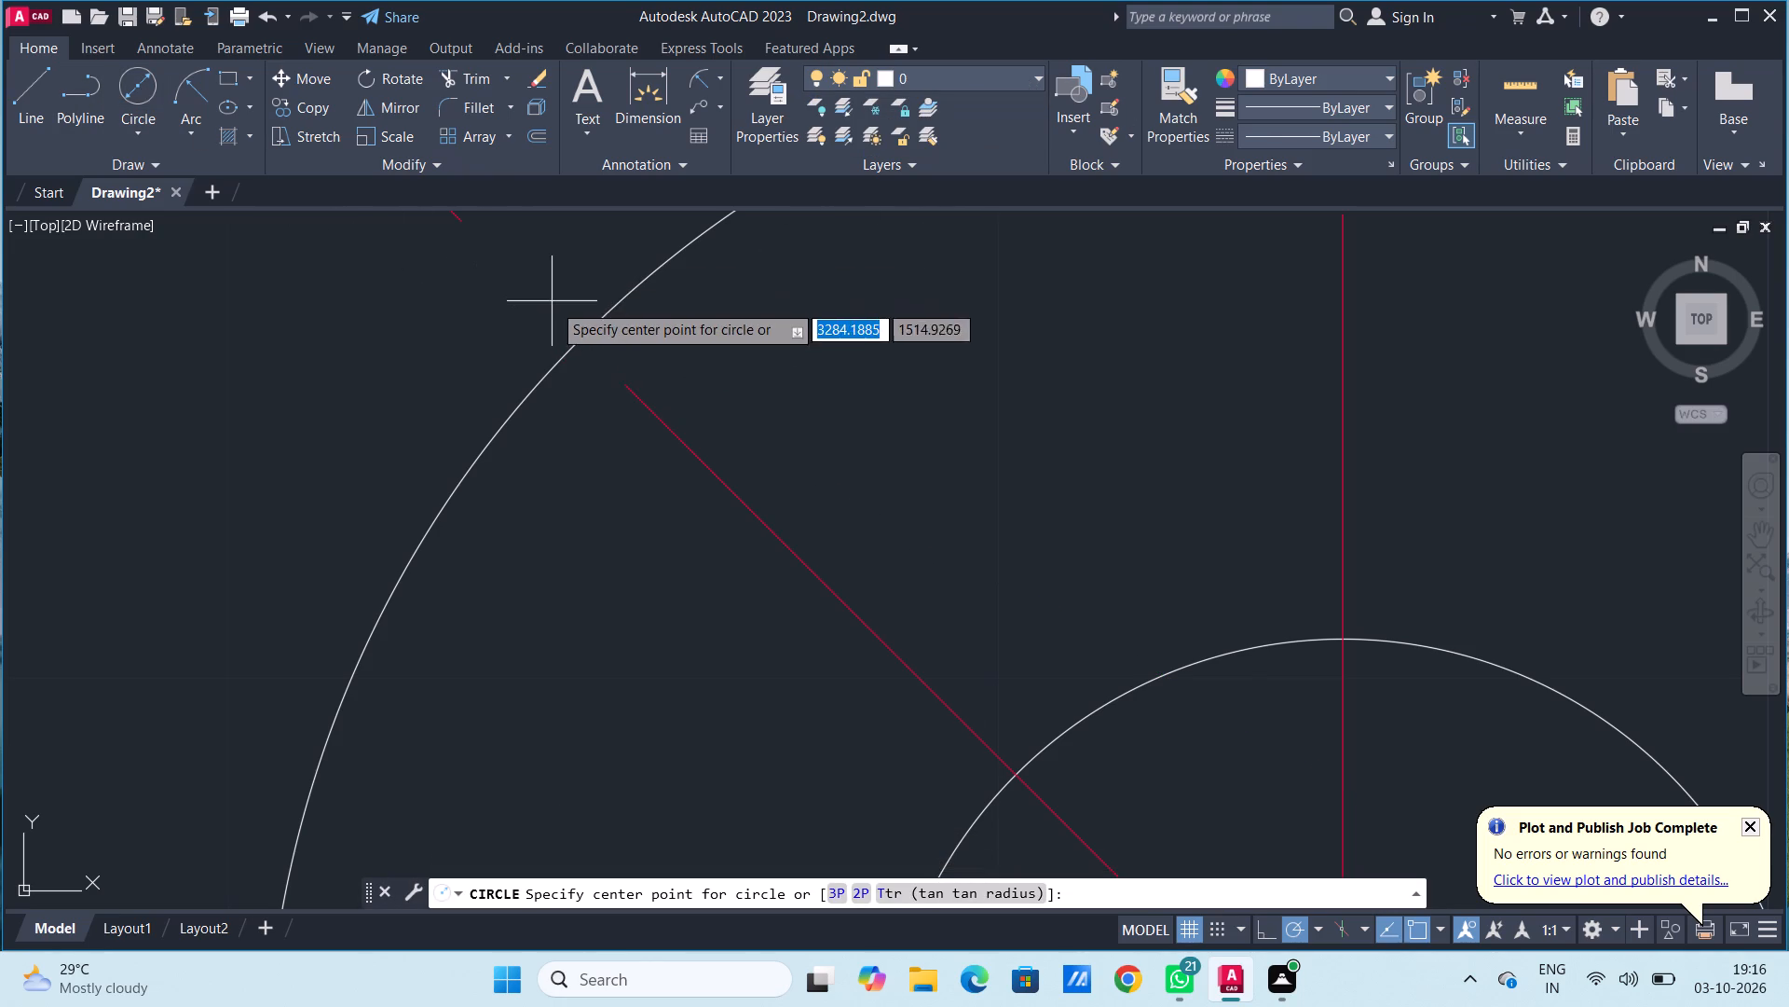
{"action": "left_click", "coordinate": [581, 338]}
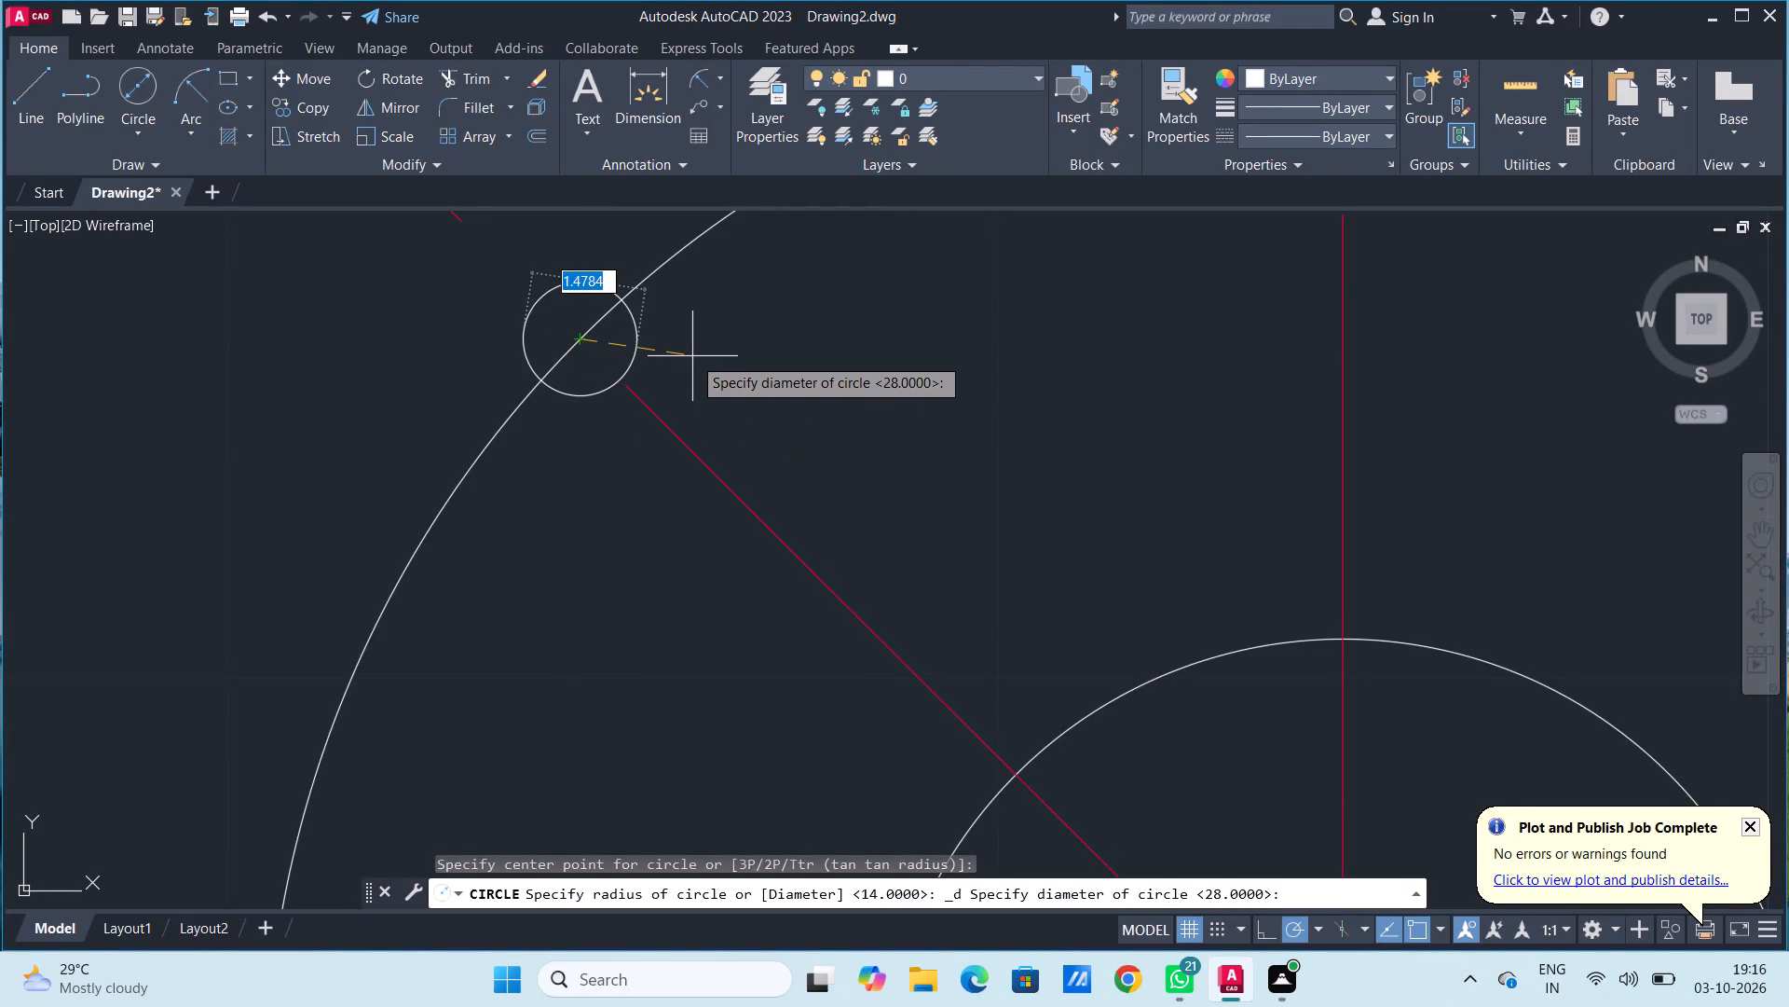
{"action": "key", "text": "8"}
{"action": "key", "text": "Return"}
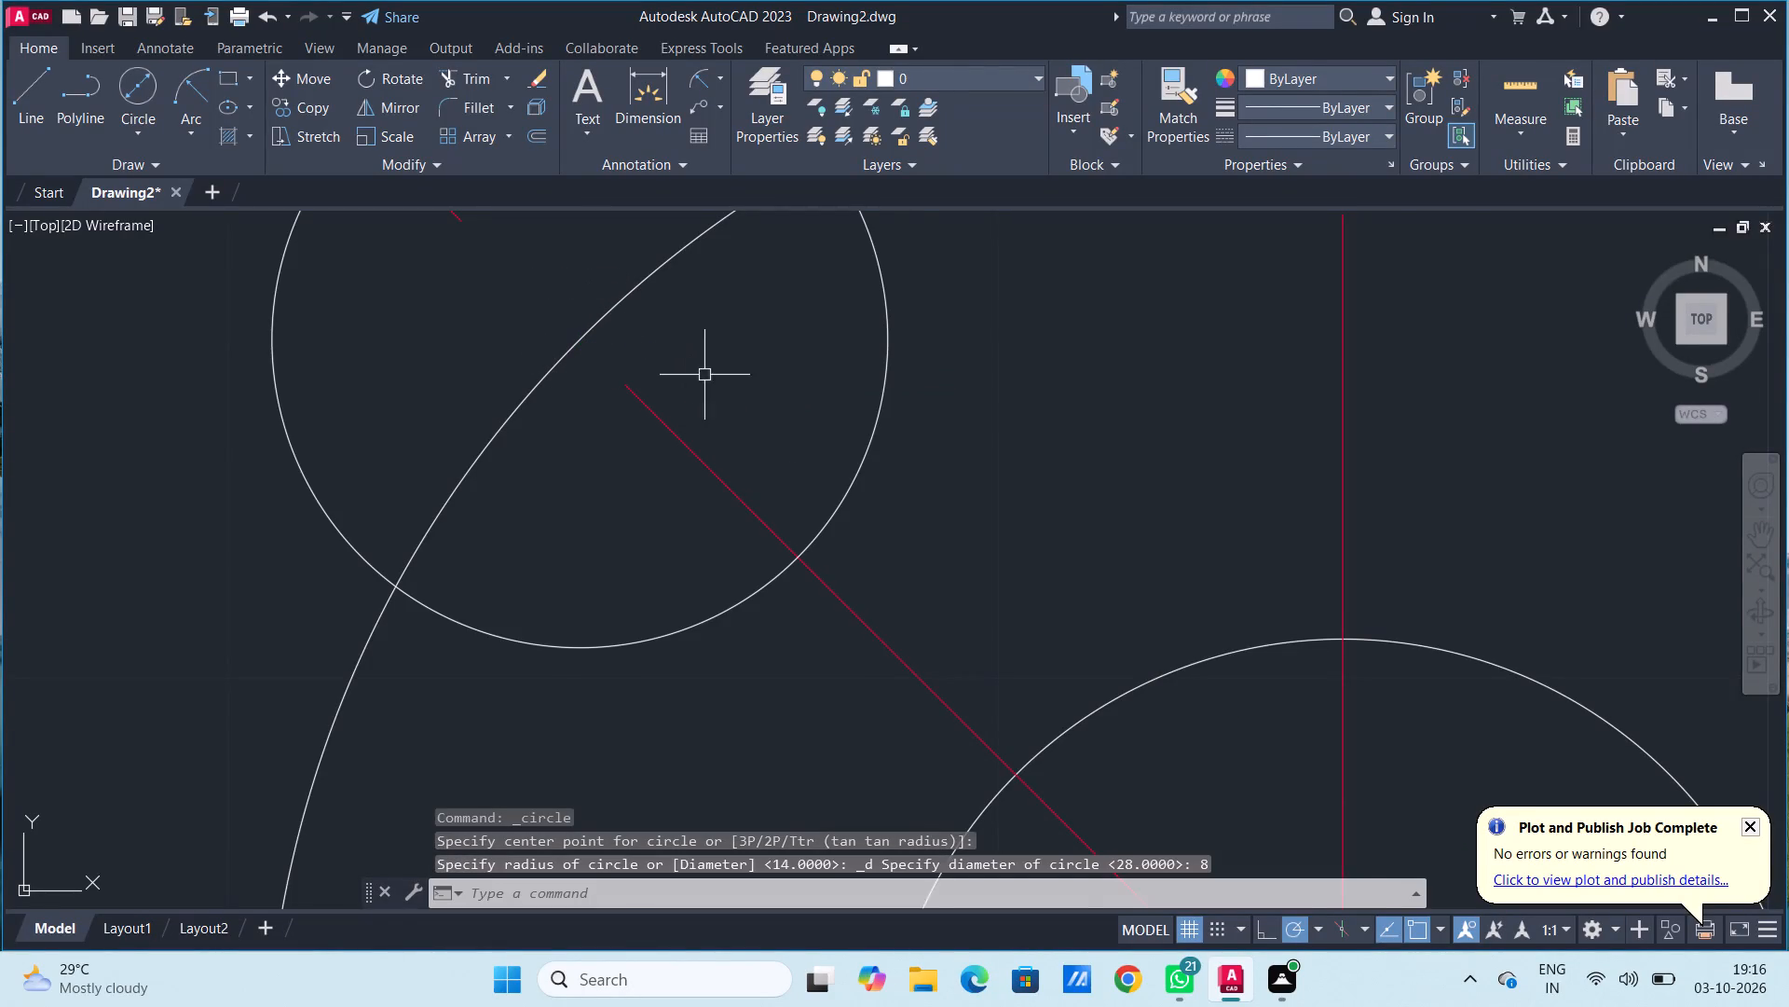
Polar-array the diameter 8 circle around the circles' common centre with 4 items.
{"action": "scroll", "coordinate": [710, 379], "scroll_direction": "down", "scroll_amount": 4}
{"action": "middle_click_drag", "start_coordinate": [793, 260], "coordinate": [853, 364]}
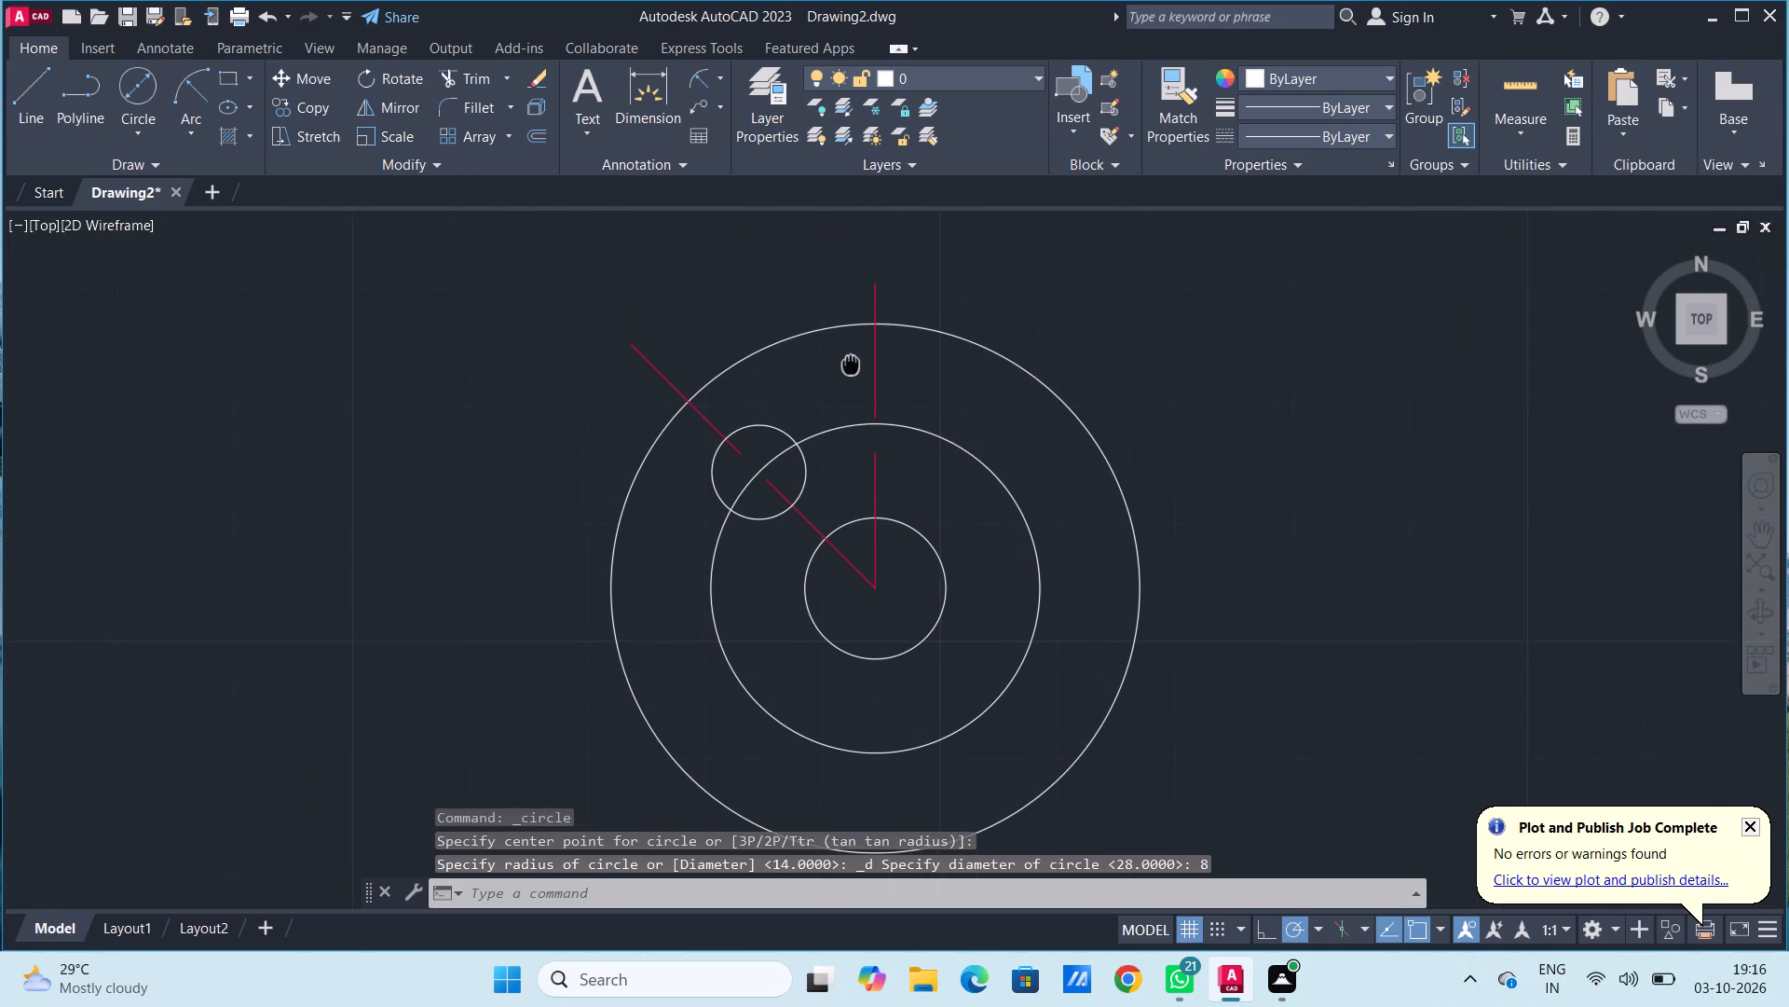
{"action": "middle_click_drag", "start_coordinate": [853, 364], "coordinate": [854, 366]}
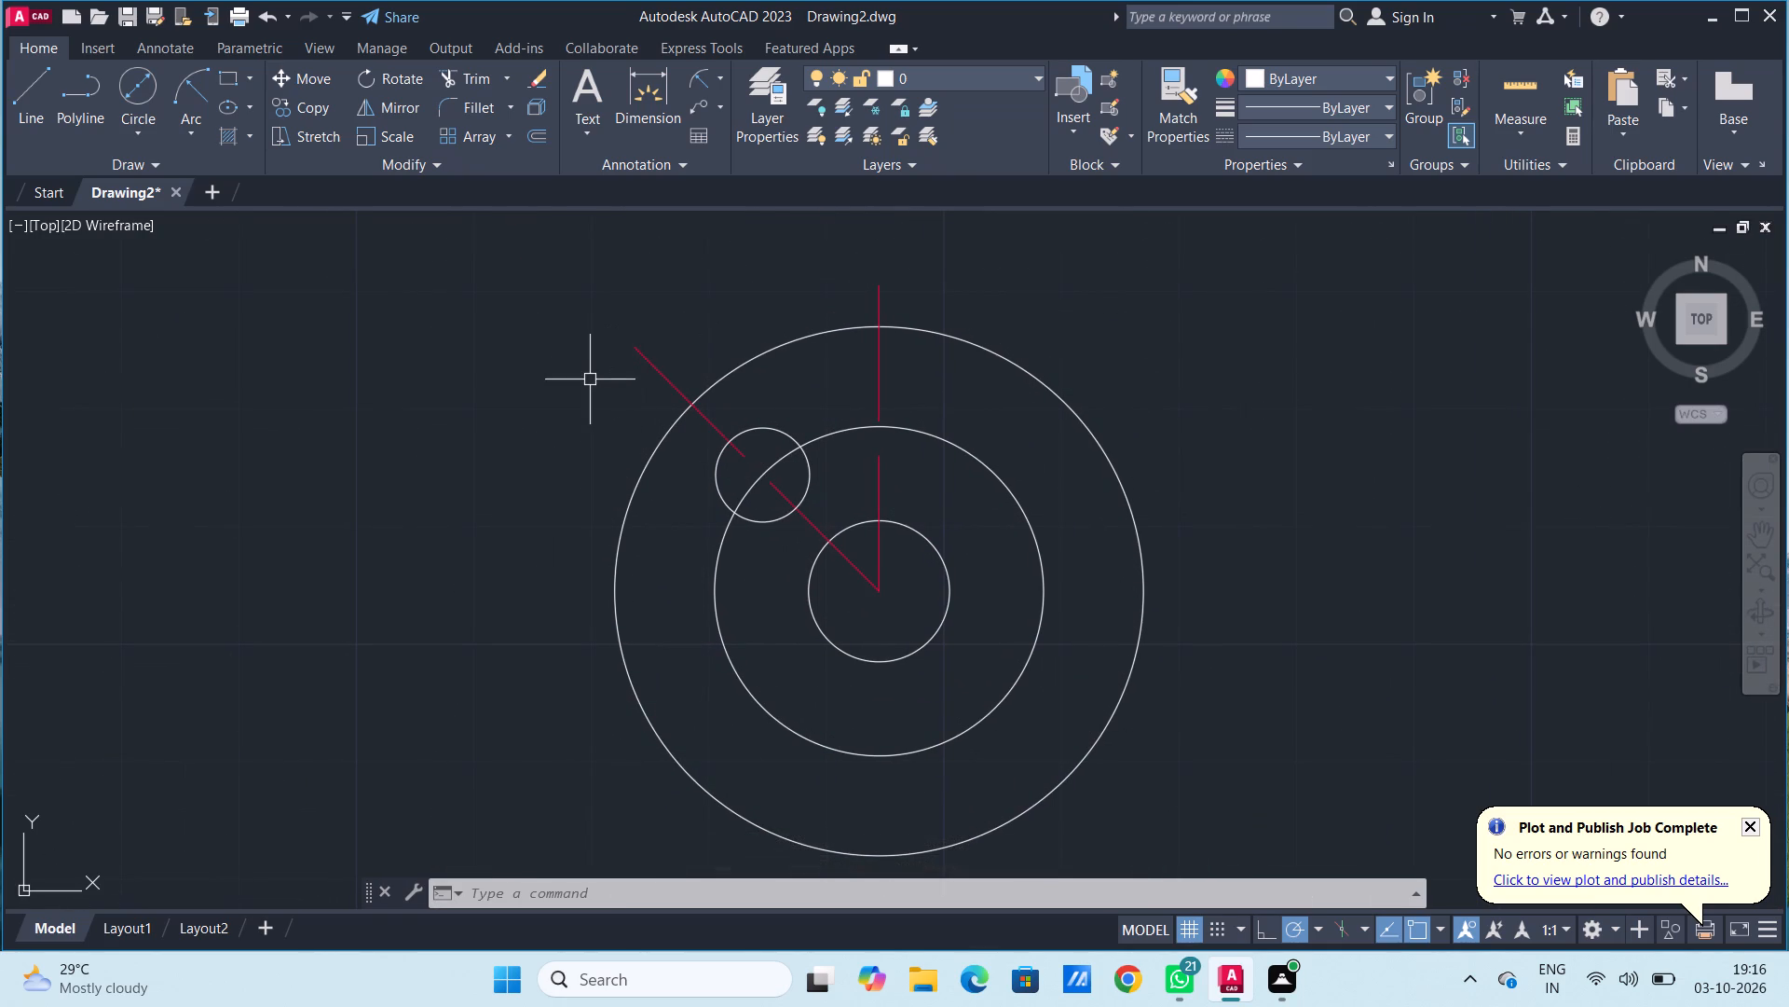
{"action": "type", "text": "ar"}
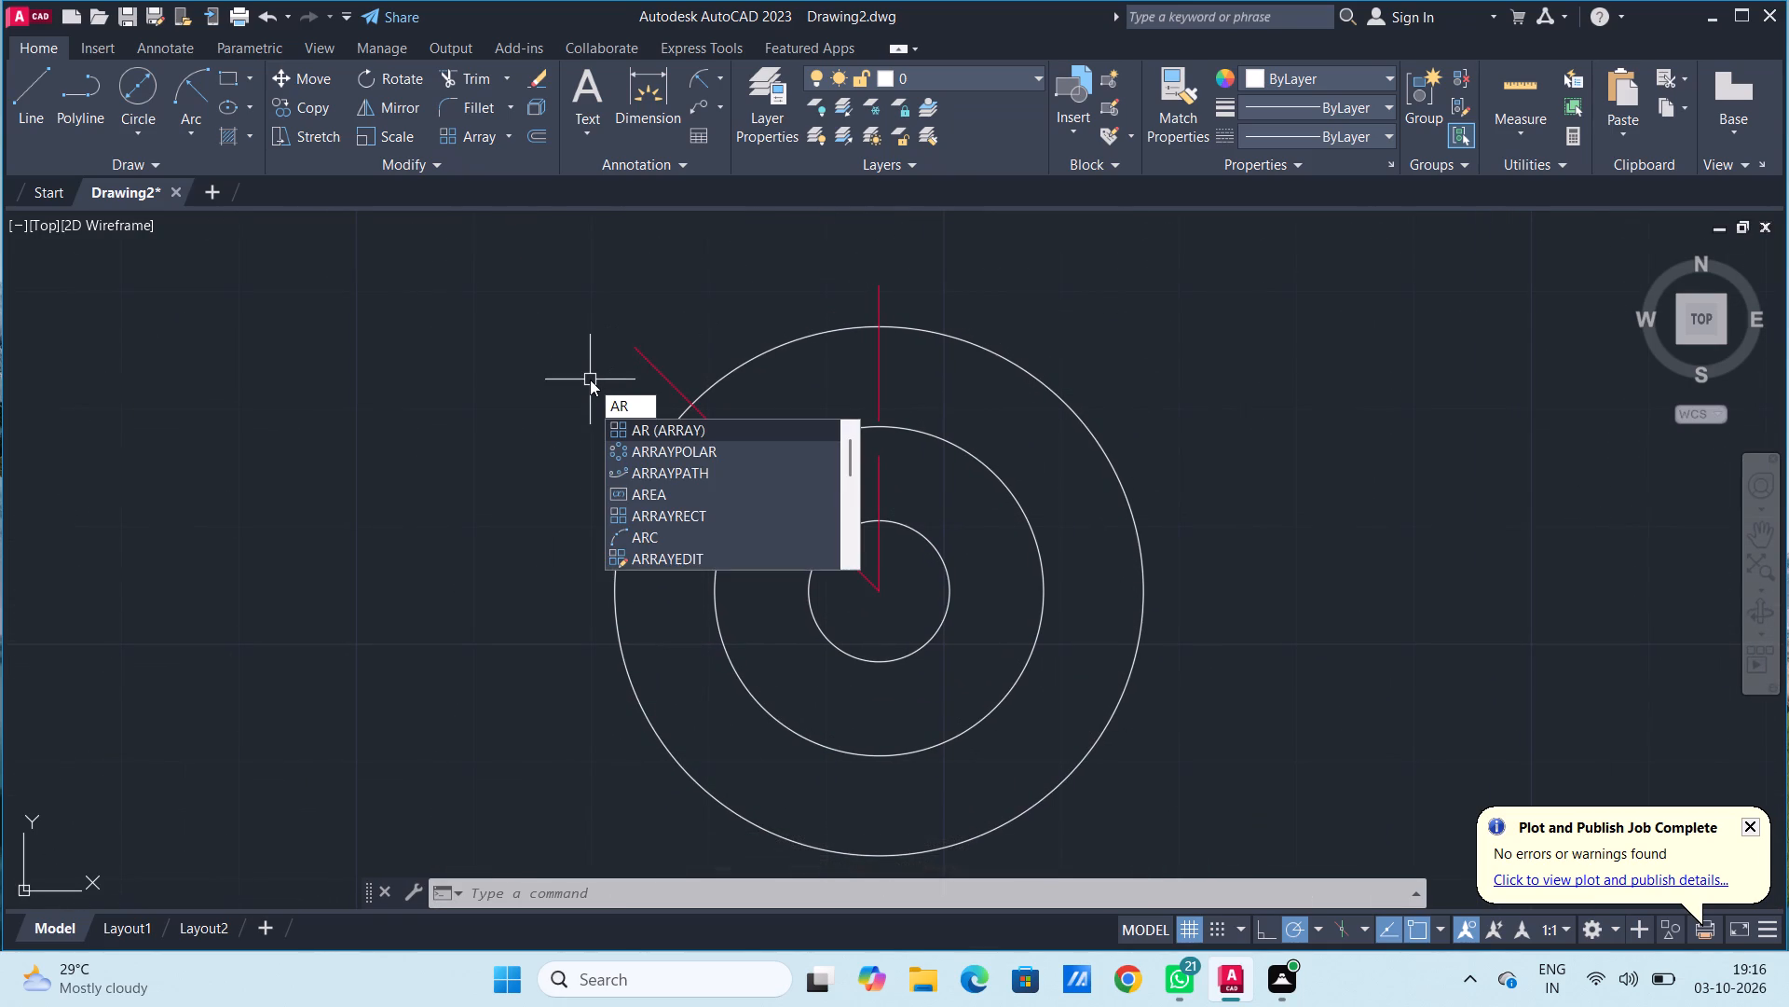
{"action": "left_click", "coordinate": [632, 448]}
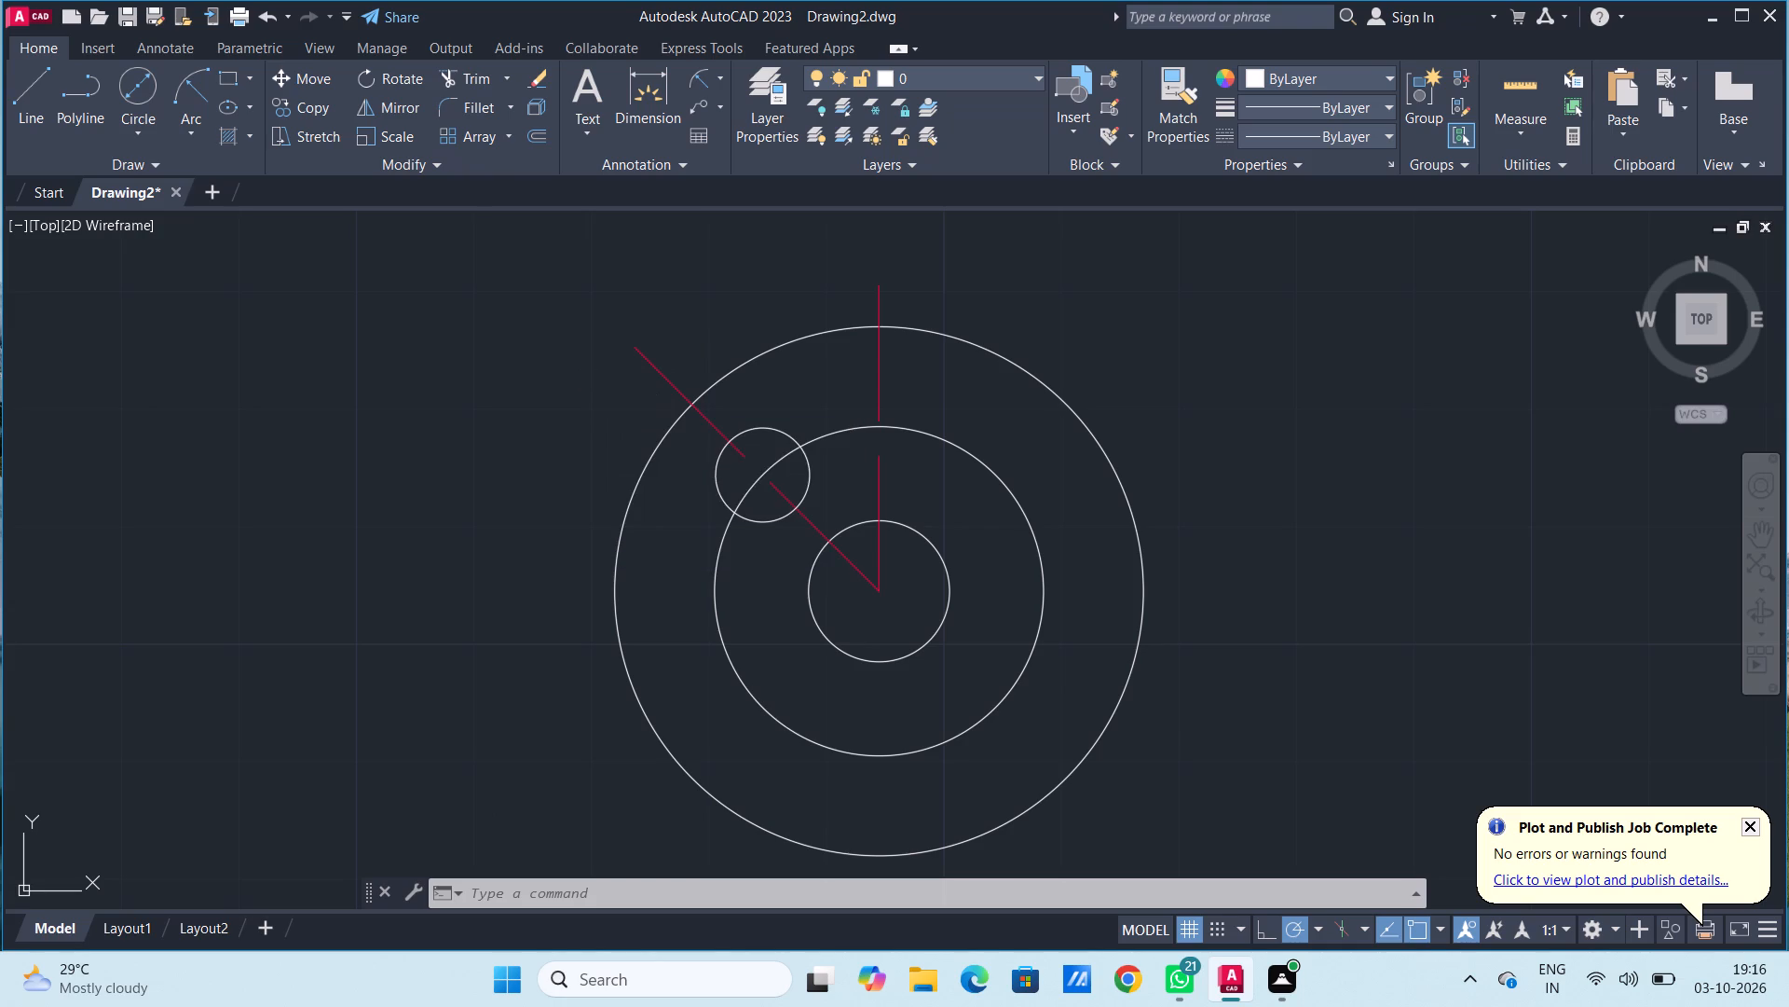
{"action": "left_click", "coordinate": [766, 427]}
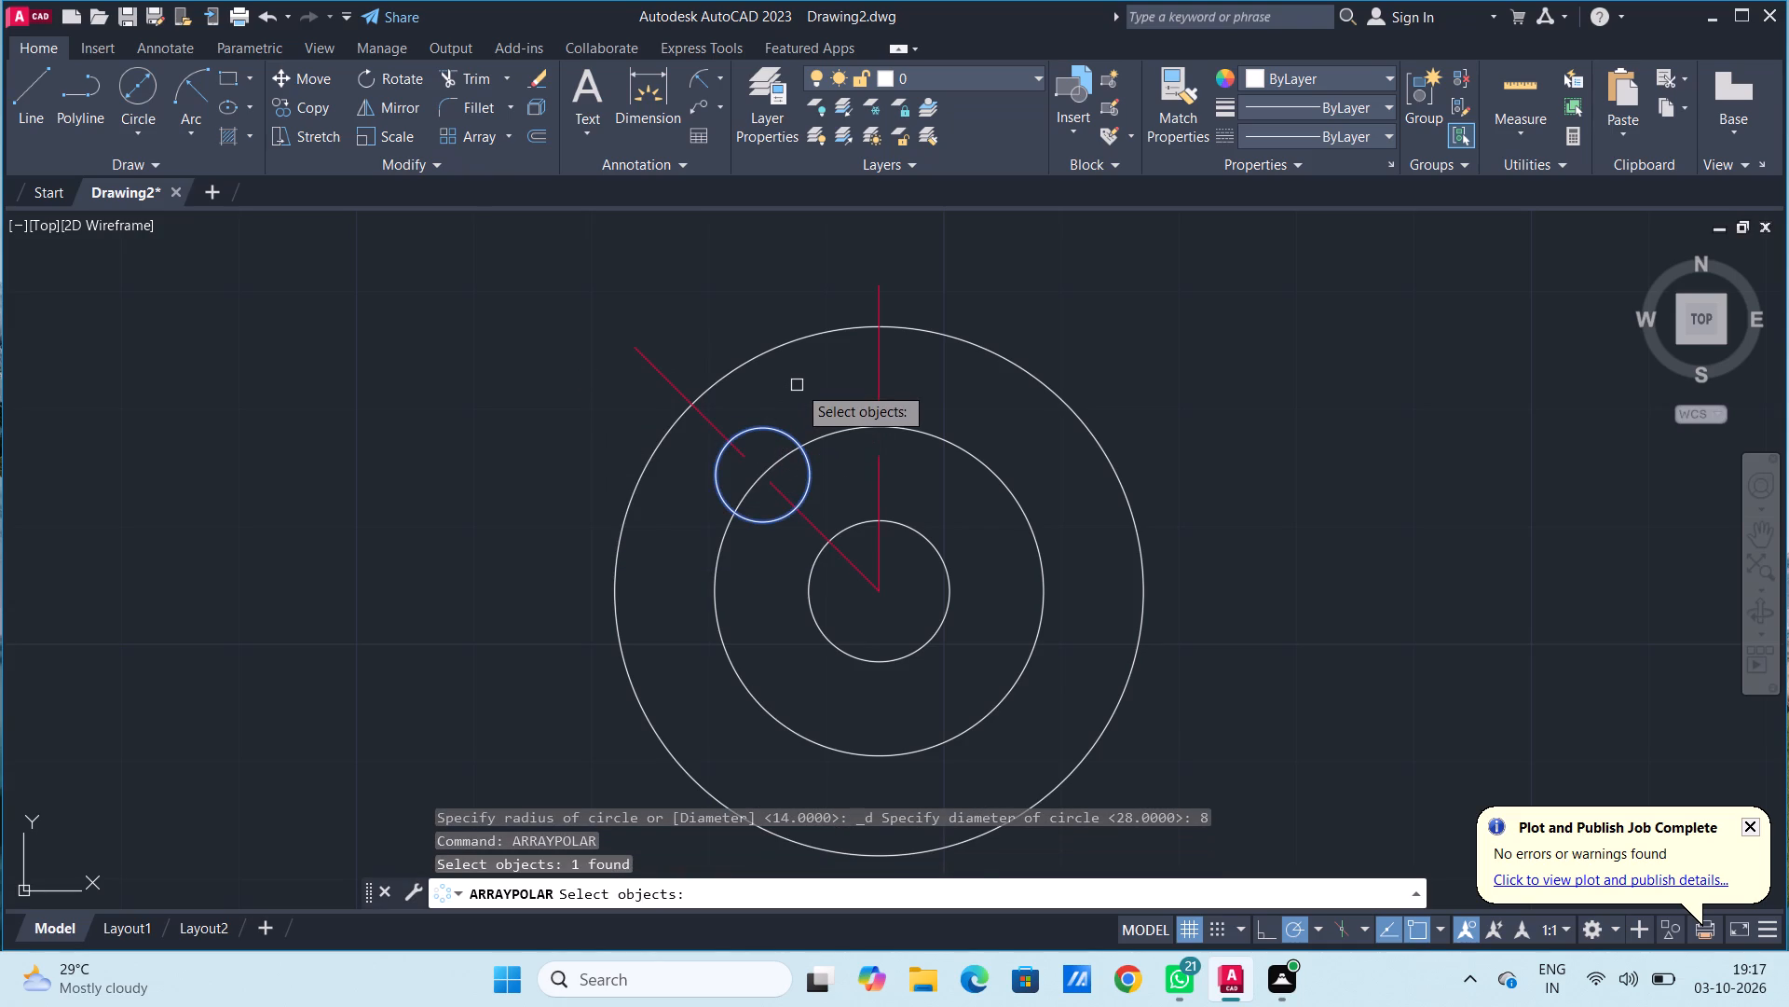
{"action": "key", "text": "Return"}
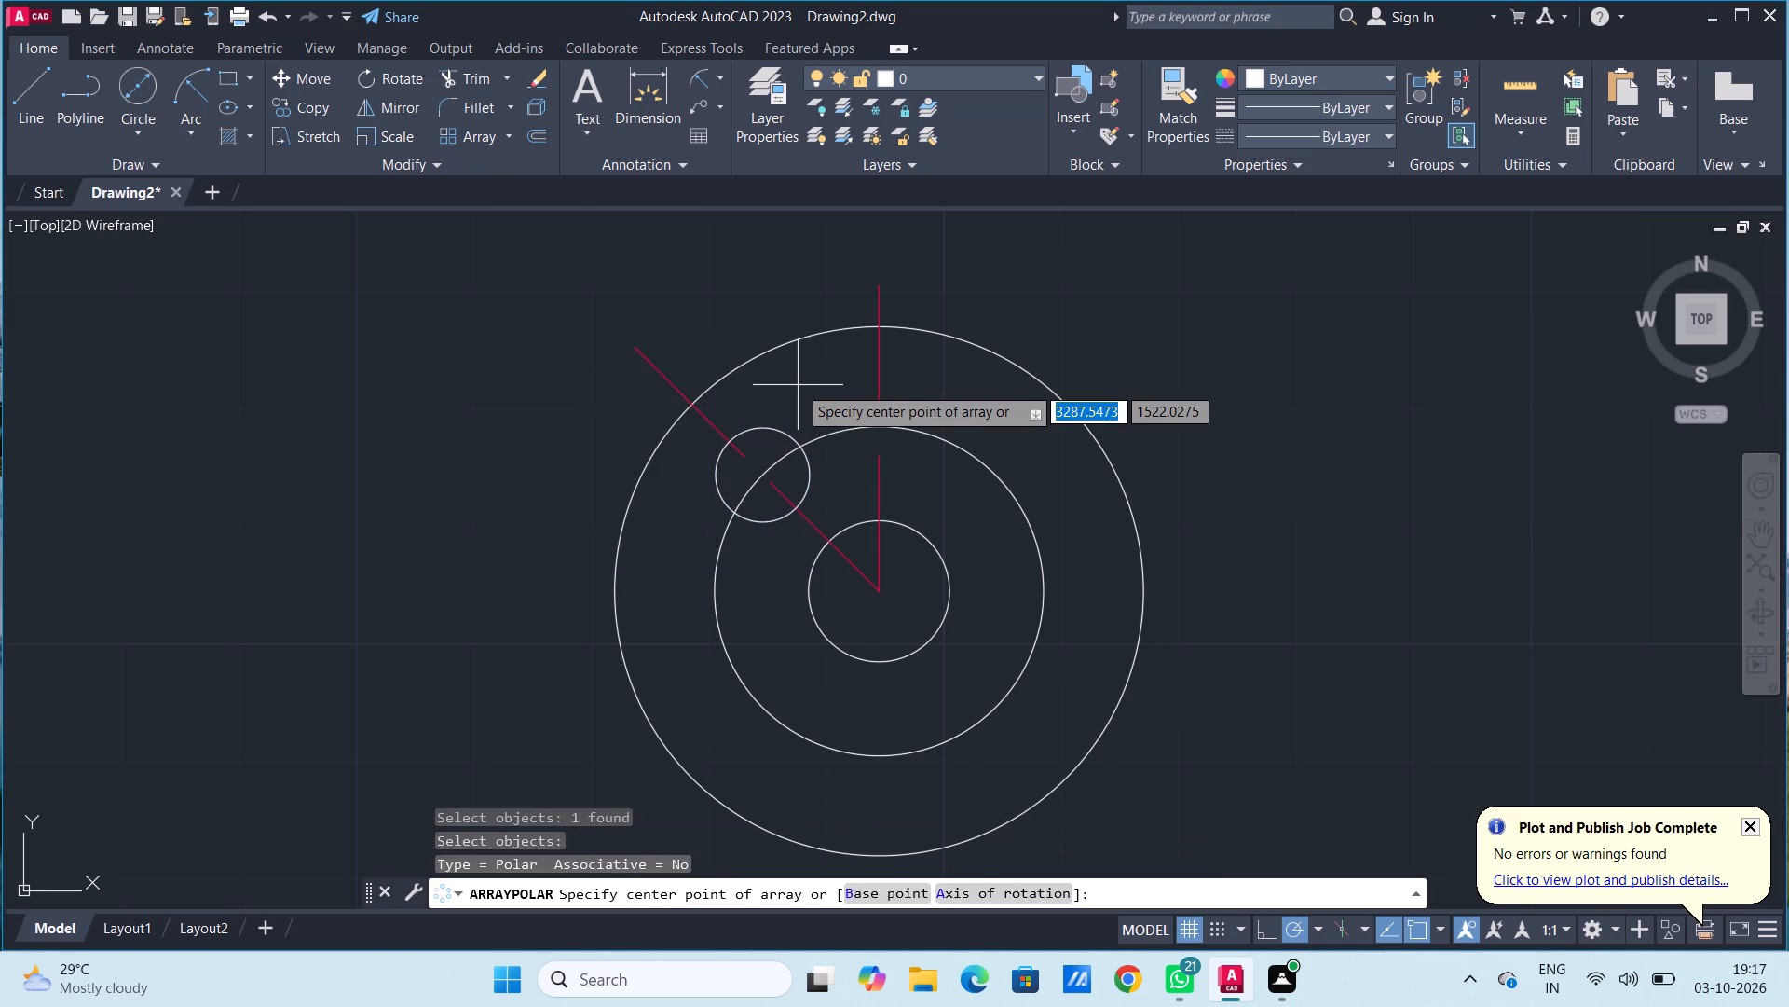
{"action": "left_click", "coordinate": [879, 589]}
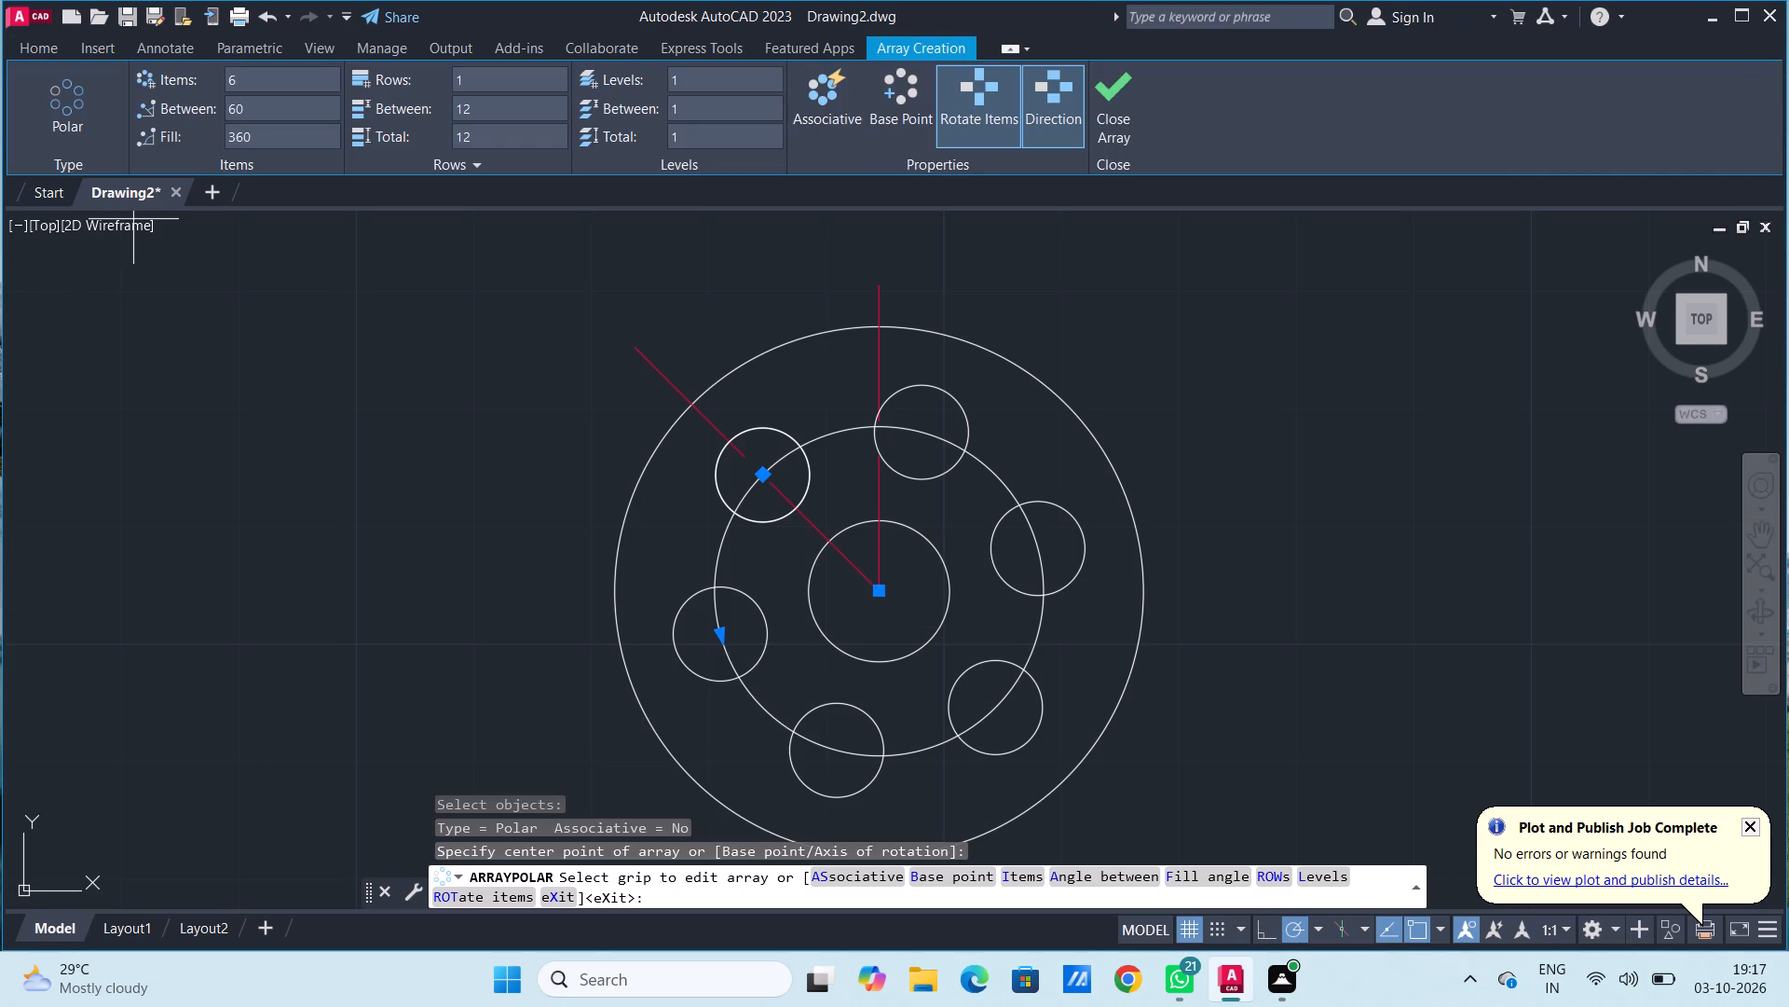
{"action": "double_click", "coordinate": [254, 83]}
{"action": "key", "text": "4"}
{"action": "key", "text": "Return"}
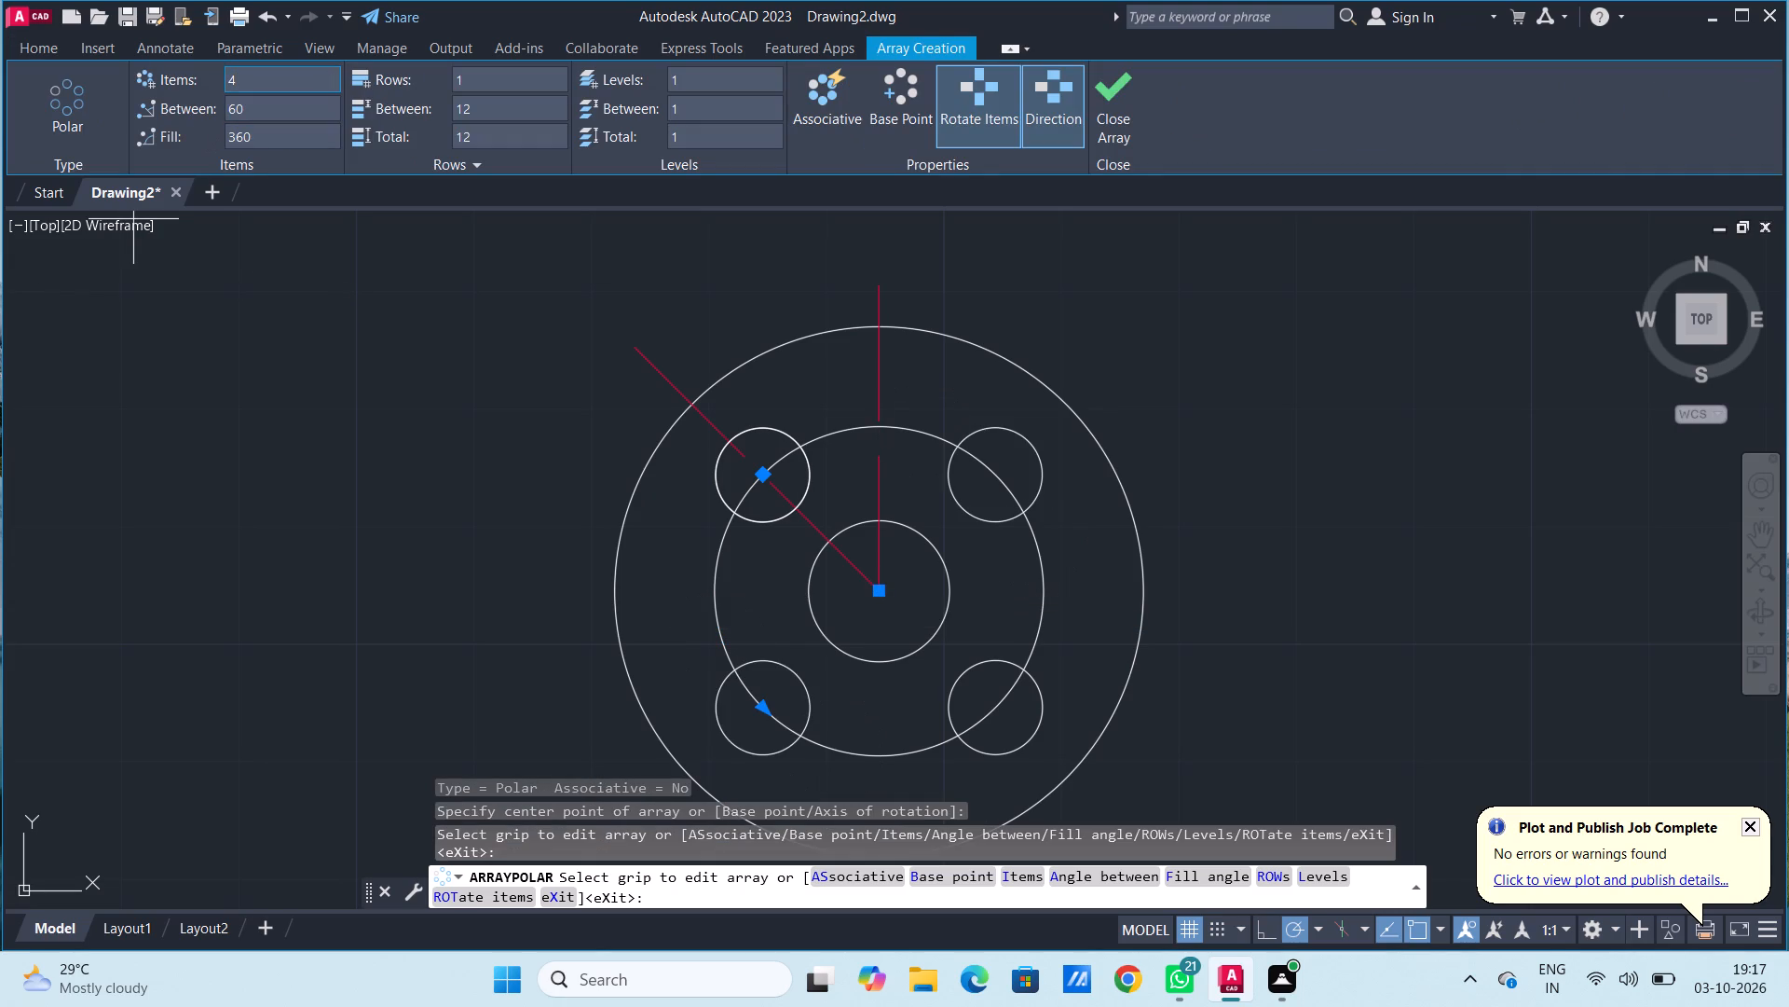
{"action": "left_click", "coordinate": [1113, 105]}
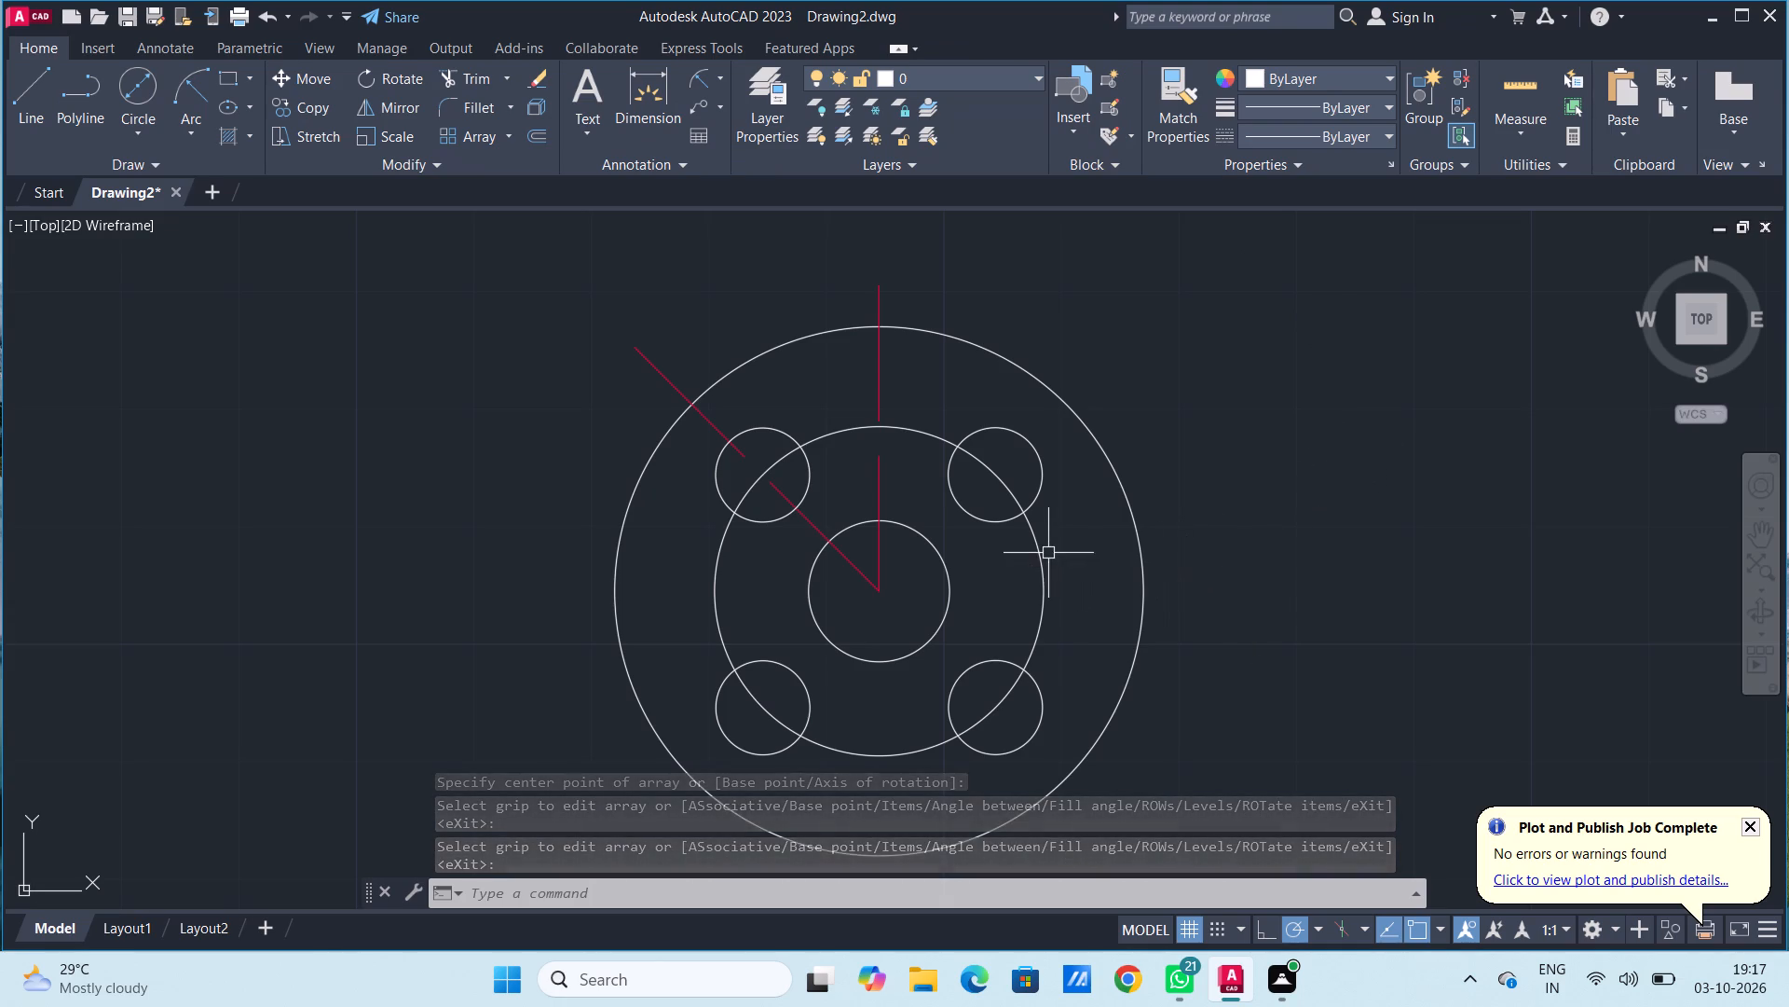
Draw connected lines from the circles' common centre, 60 straight up and 94 horizontally to the left.
{"action": "scroll", "coordinate": [1048, 557], "scroll_direction": "down", "scroll_amount": 2}
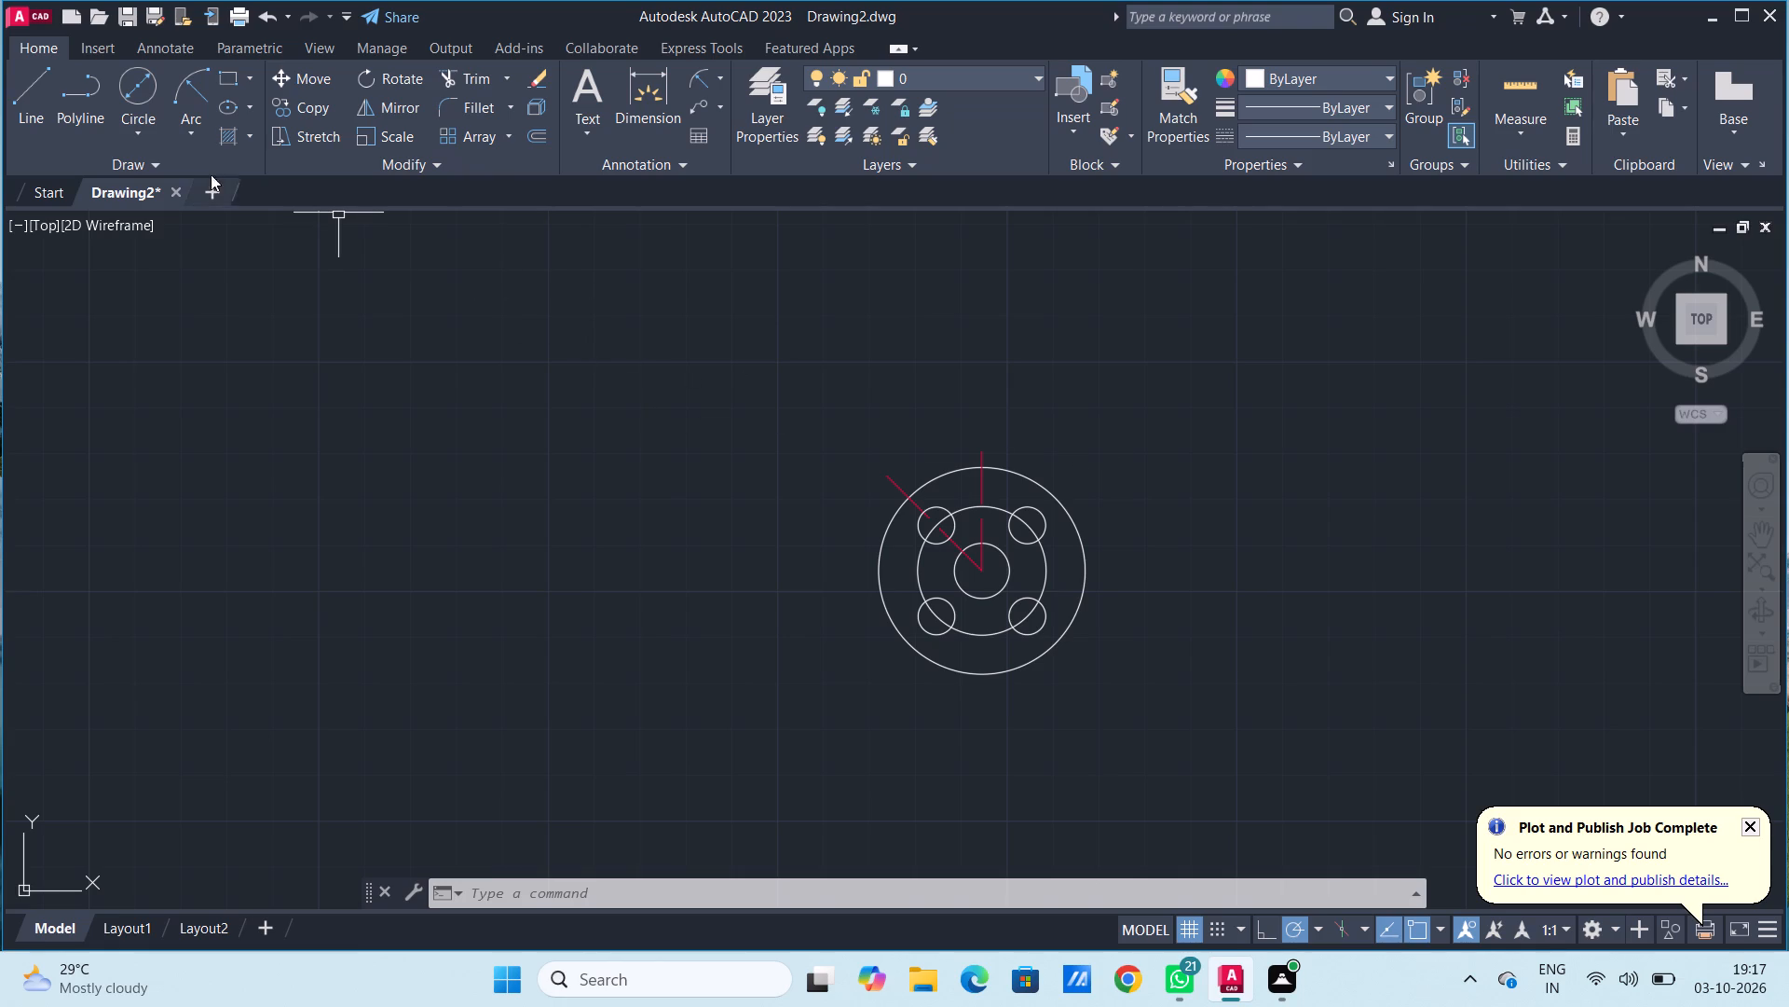
{"action": "left_click", "coordinate": [35, 100]}
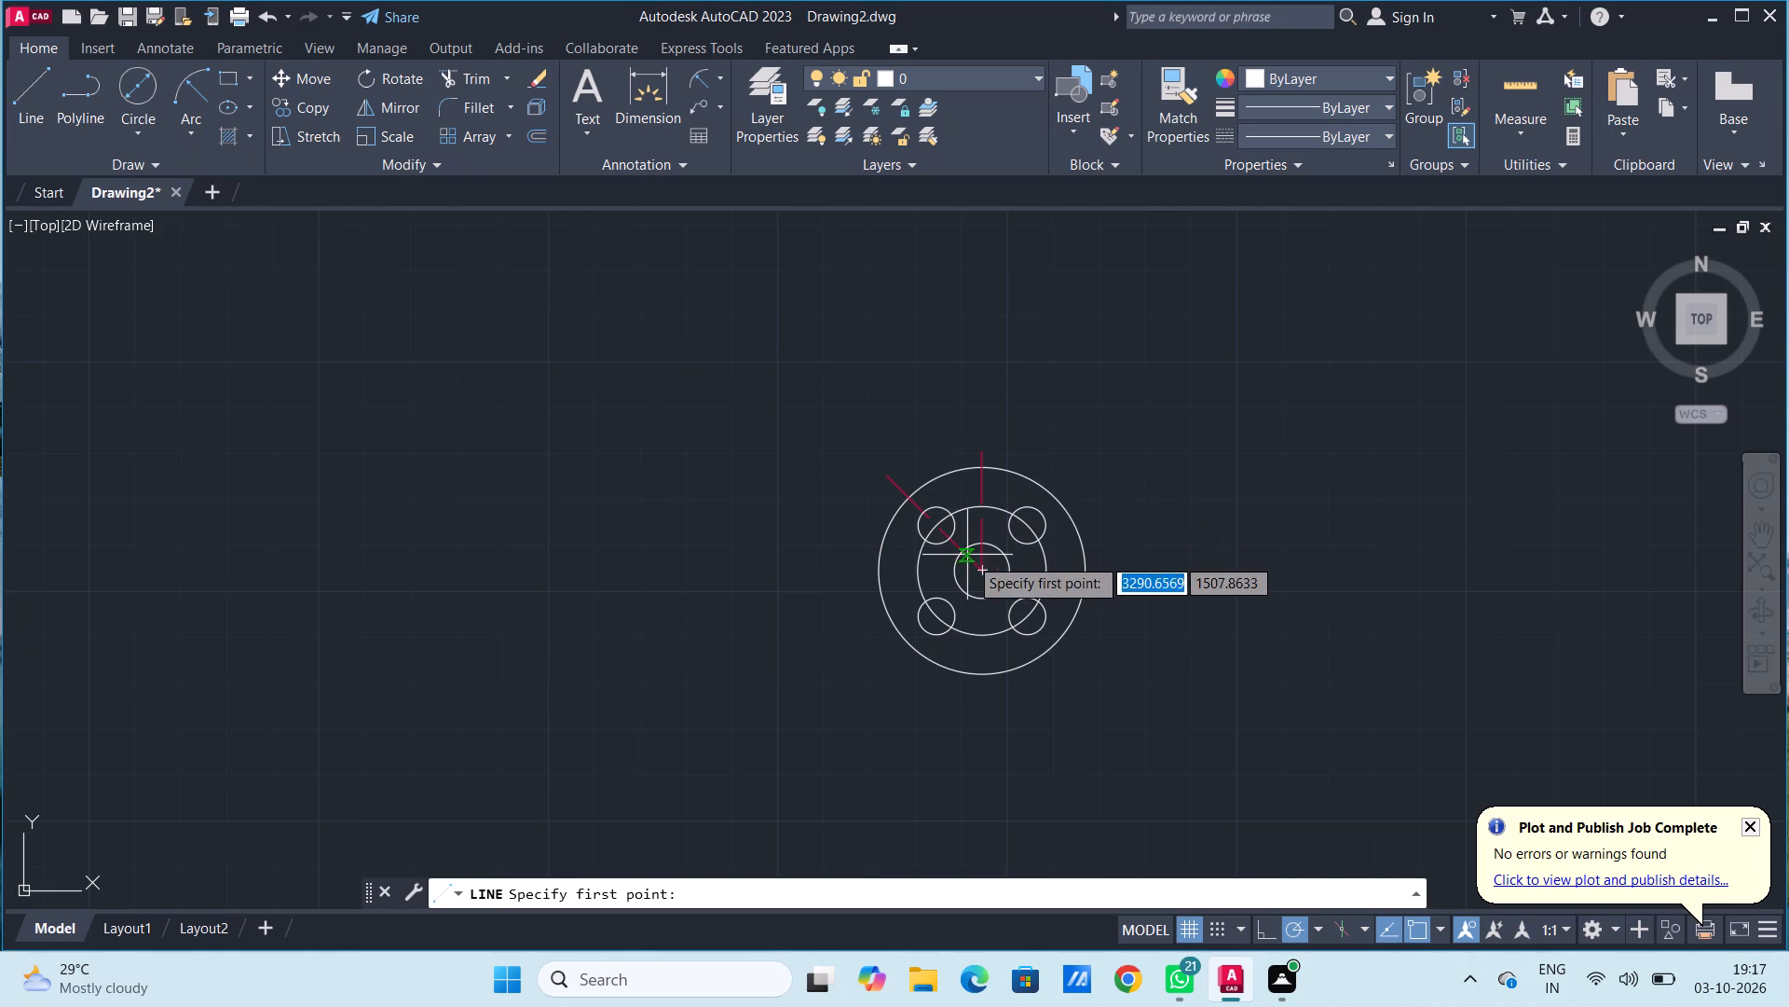
{"action": "left_click", "coordinate": [983, 572]}
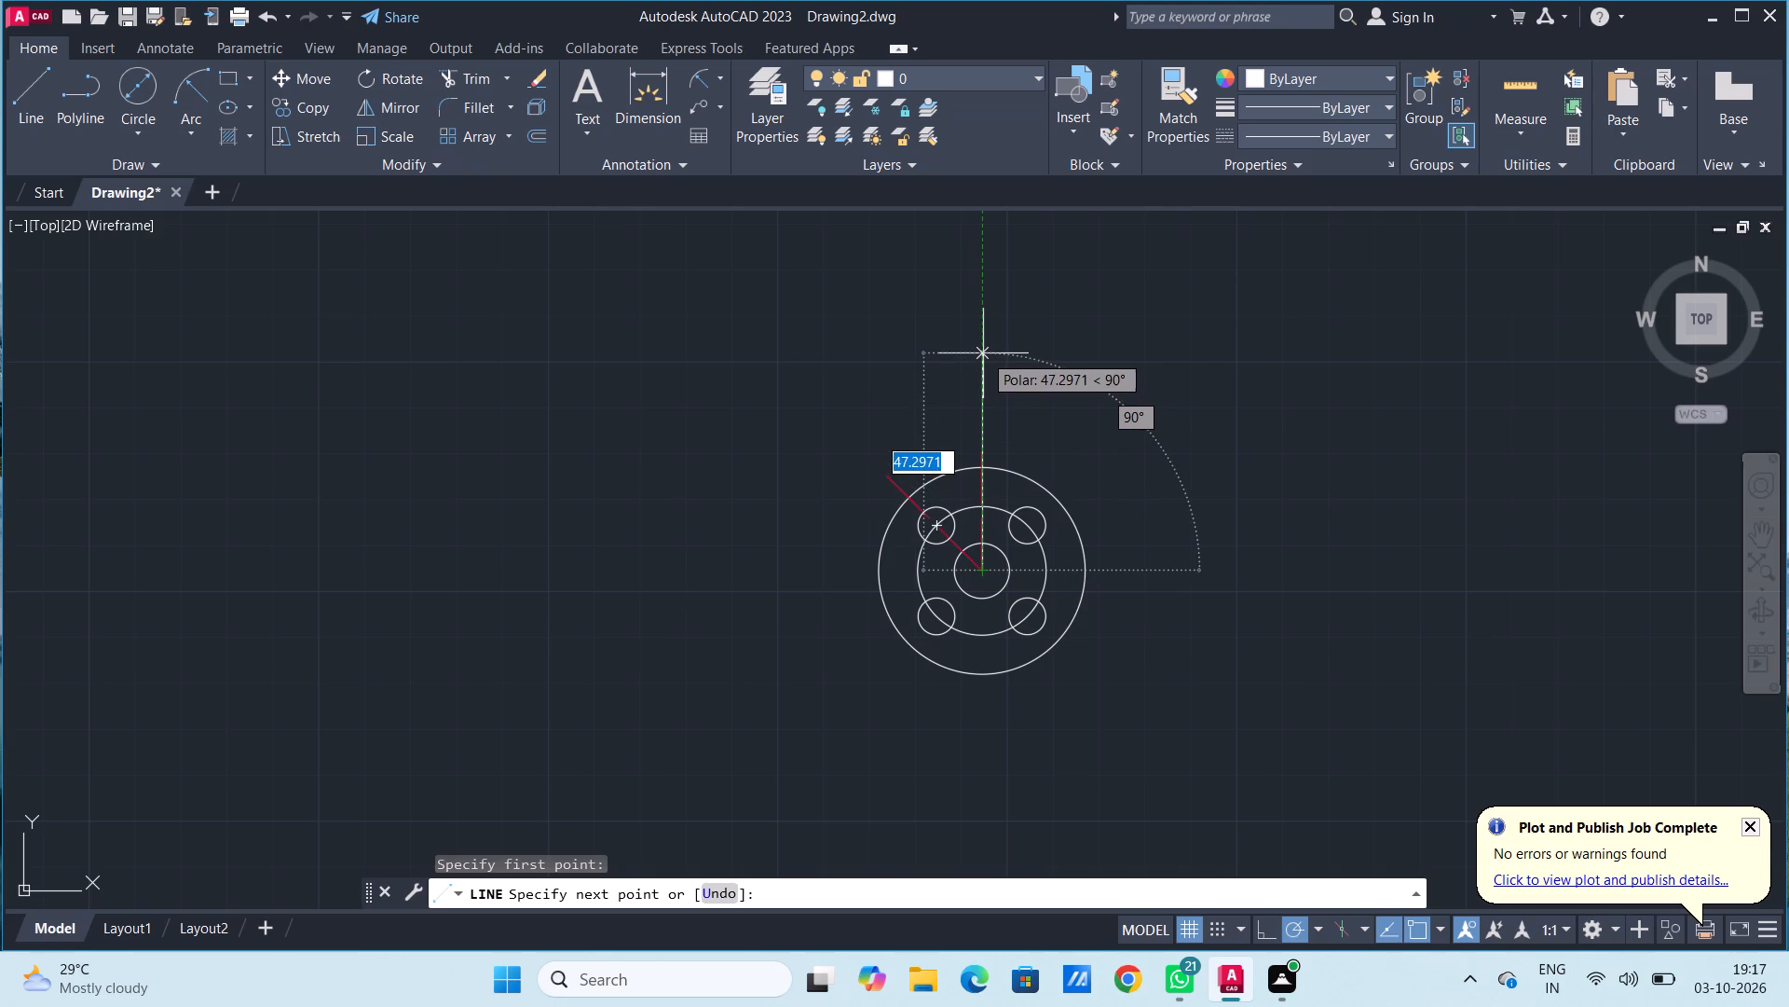
{"action": "type", "text": "60"}
{"action": "key", "text": "Return"}
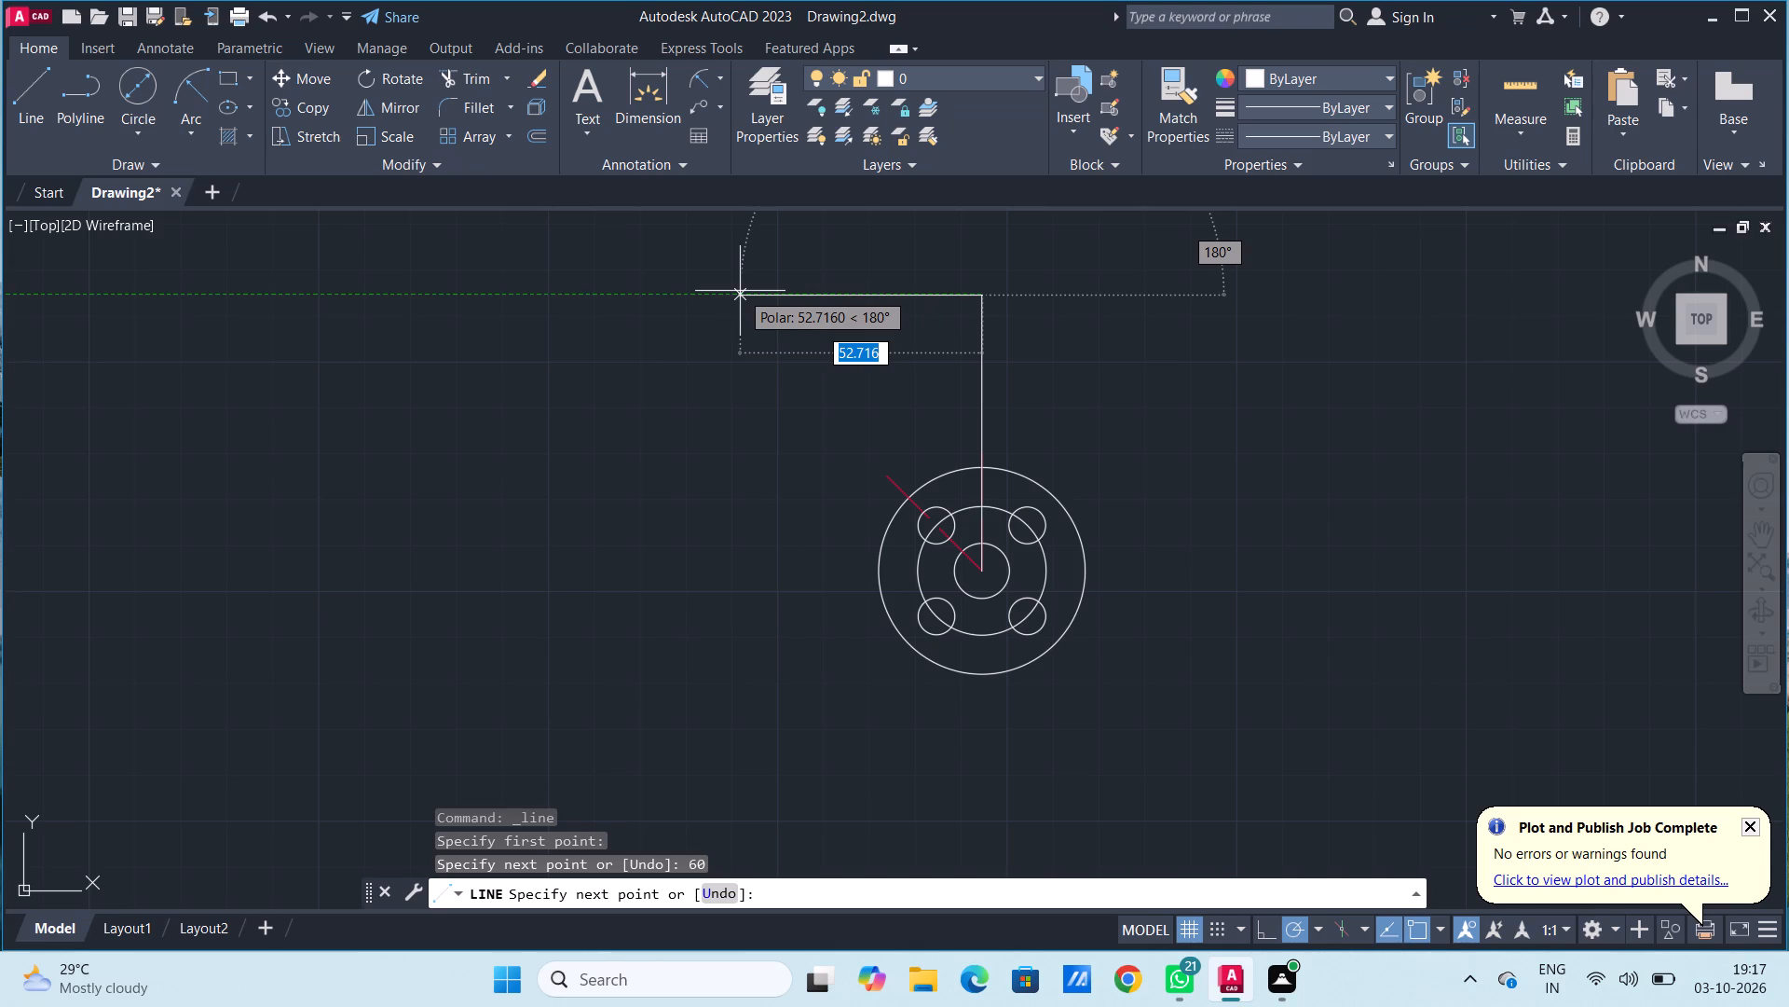
{"action": "type", "text": "94"}
{"action": "key", "text": "Return"}
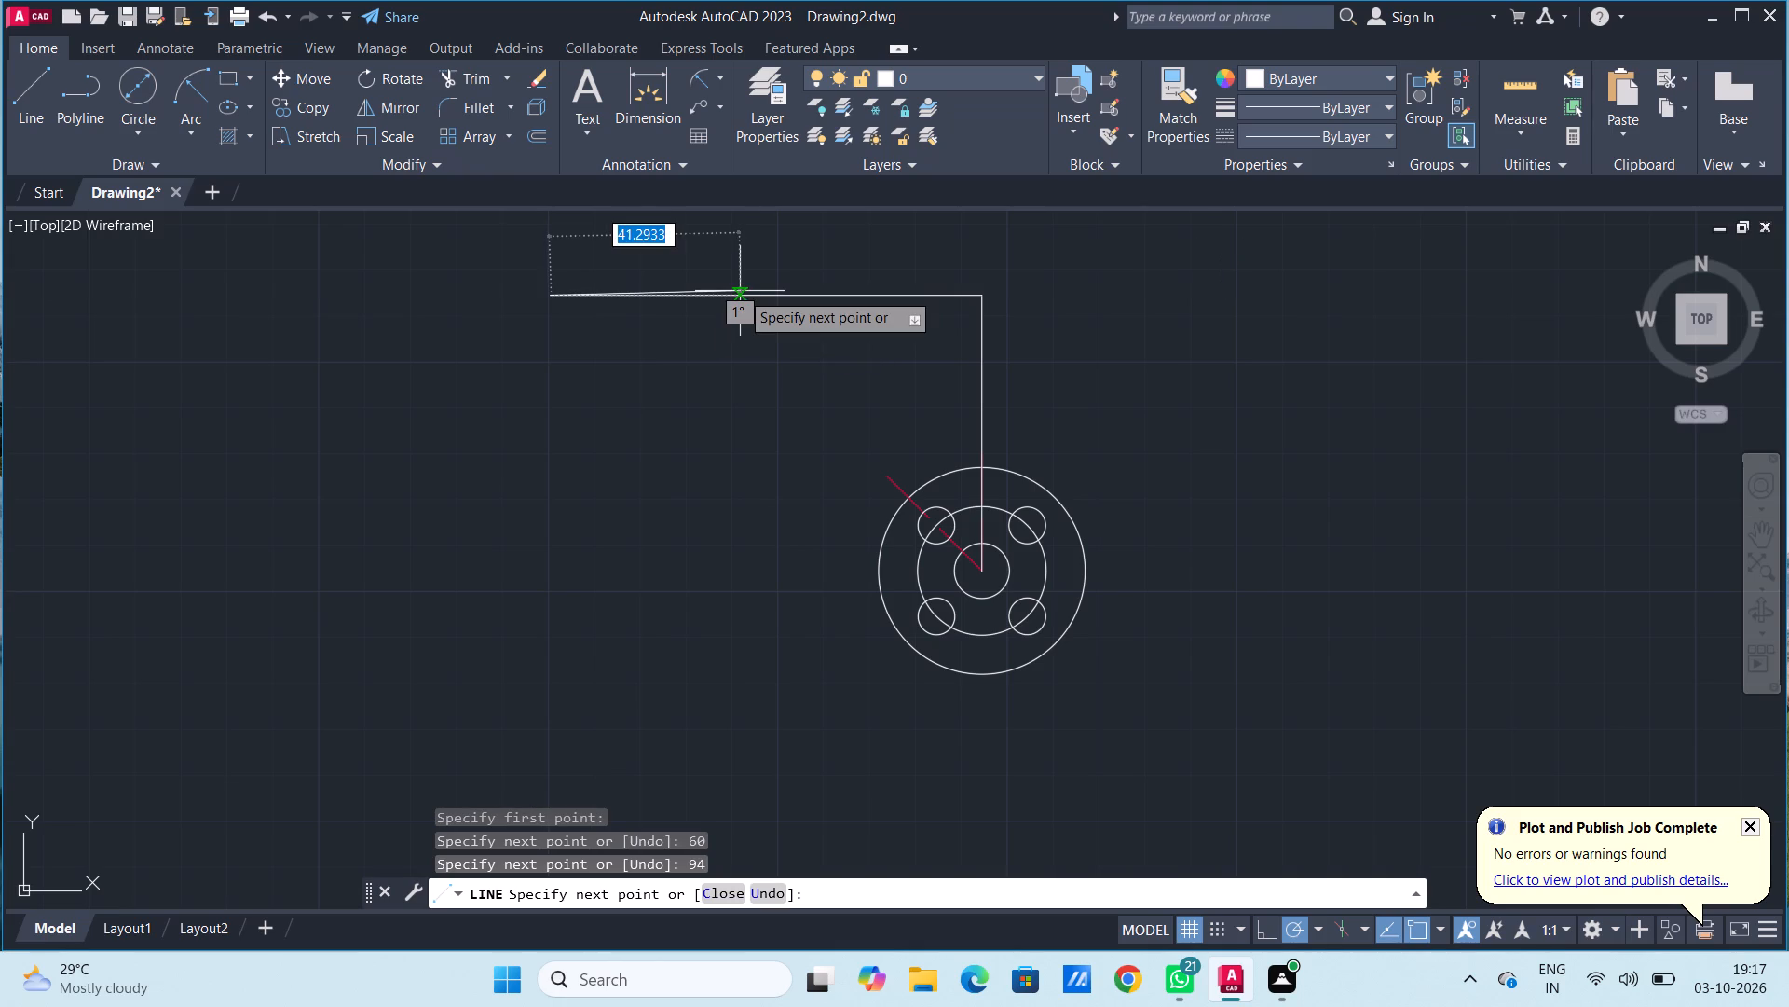
{"action": "key", "text": "Escape"}
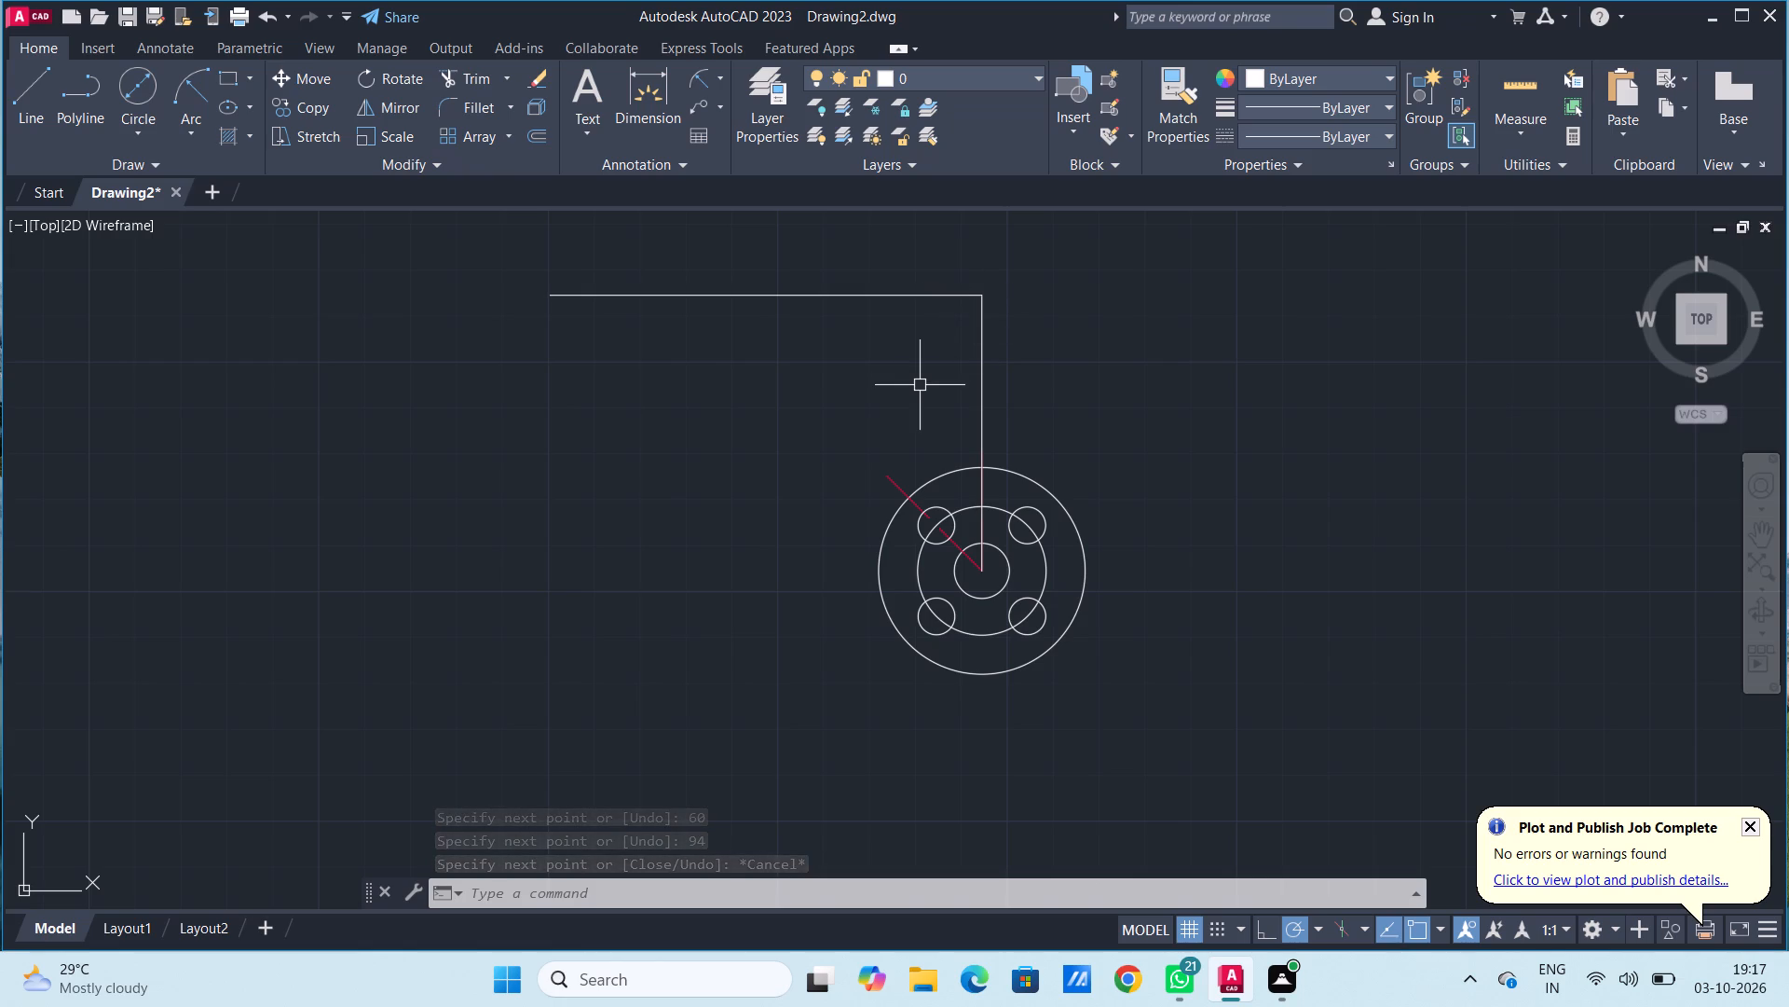
Draw a diameter 102 circle centred on the free end of the 94-long horizontal line.
{"action": "scroll", "coordinate": [920, 385], "scroll_direction": "down", "scroll_amount": 1}
{"action": "middle_click_drag", "start_coordinate": [876, 392], "coordinate": [906, 474]}
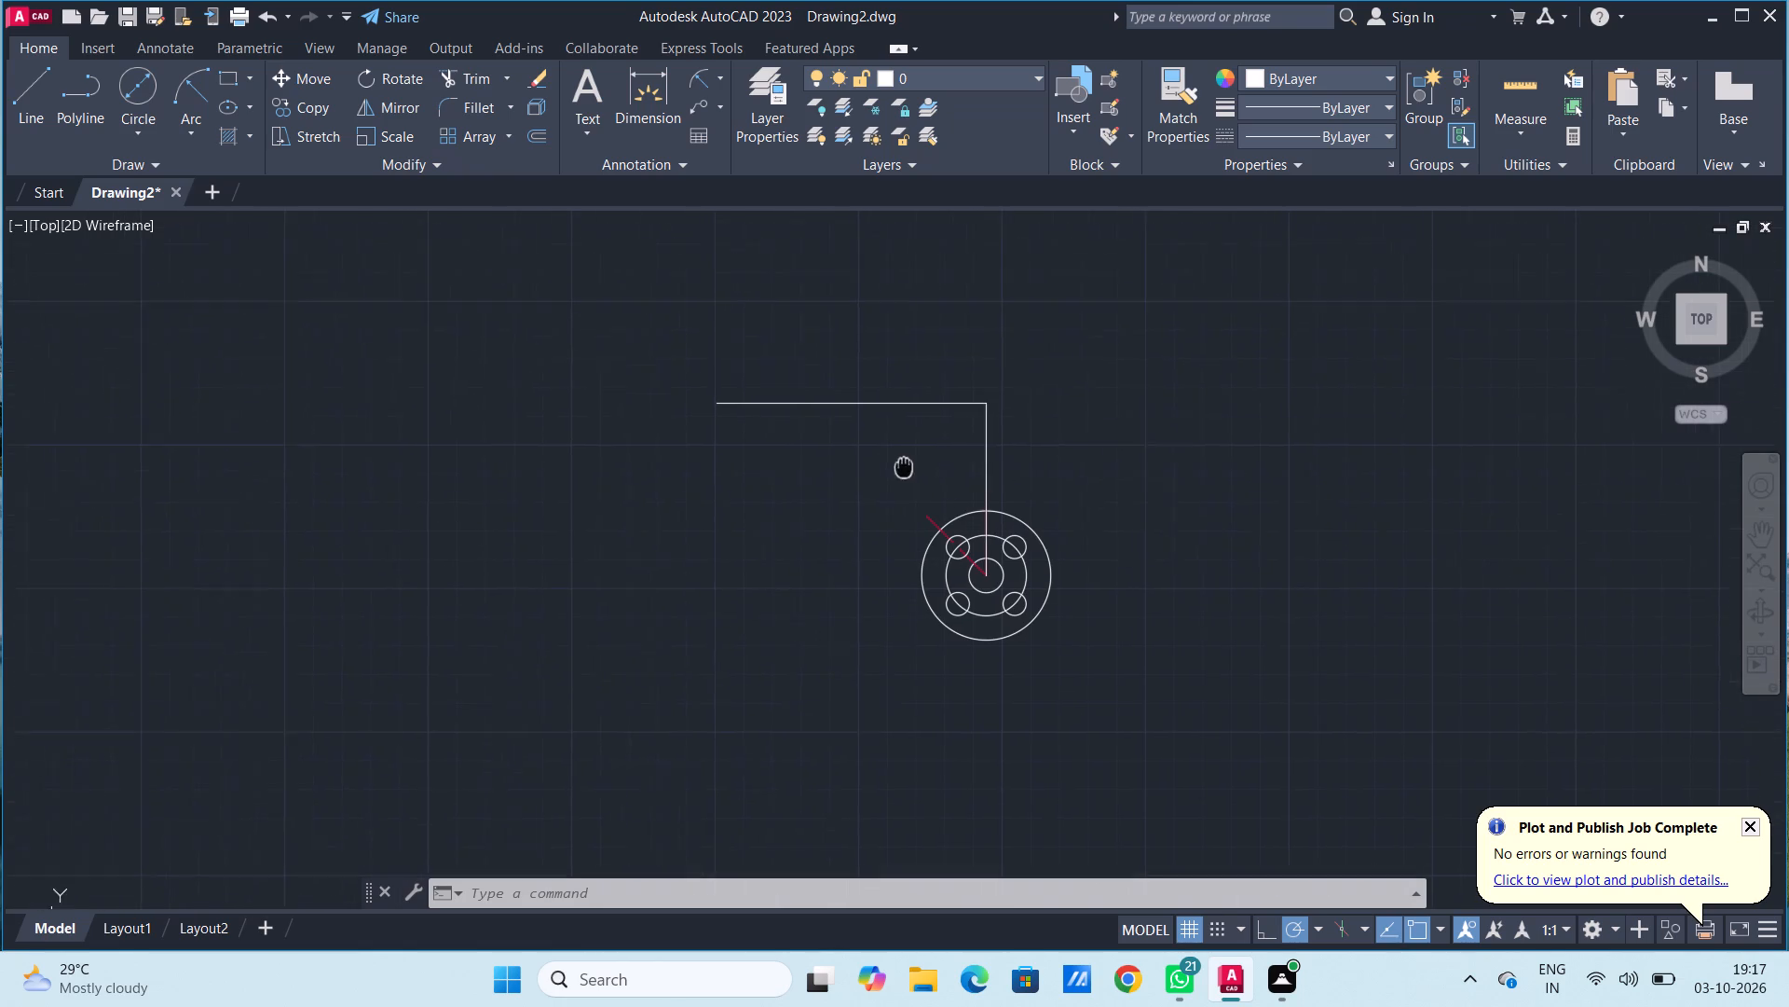
{"action": "middle_click_drag", "start_coordinate": [906, 474], "coordinate": [943, 517]}
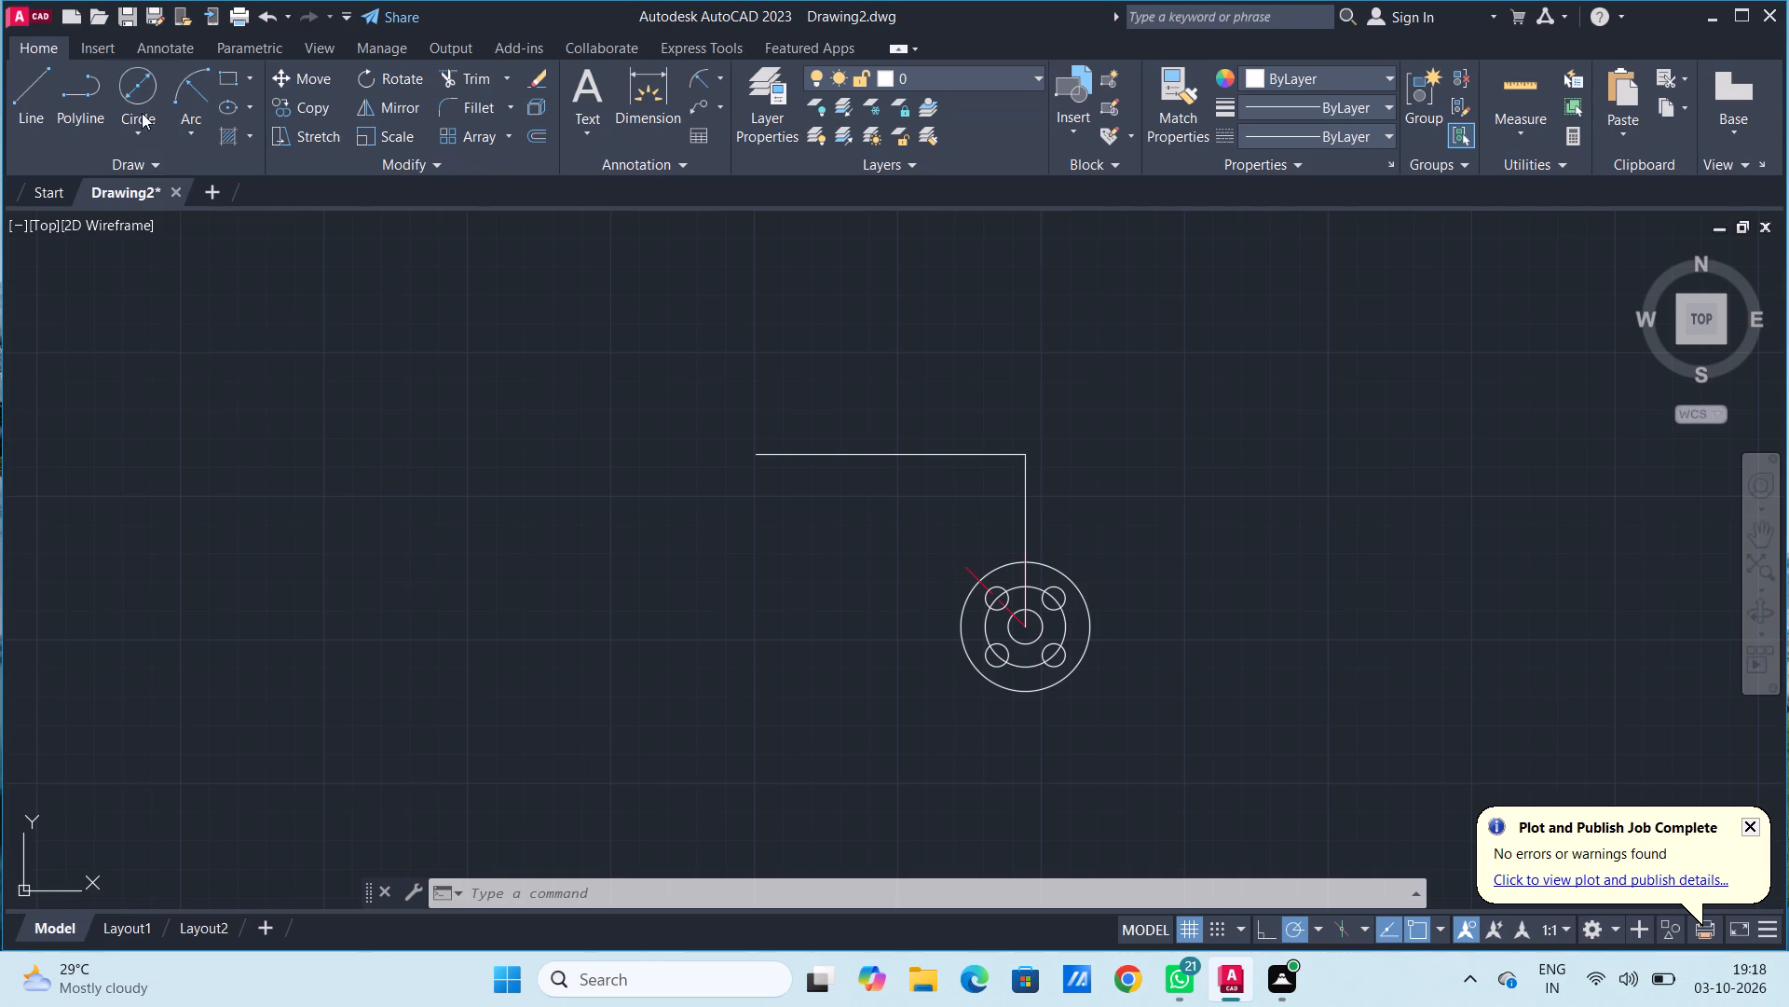
{"action": "left_click", "coordinate": [138, 88]}
{"action": "left_click", "coordinate": [754, 449]}
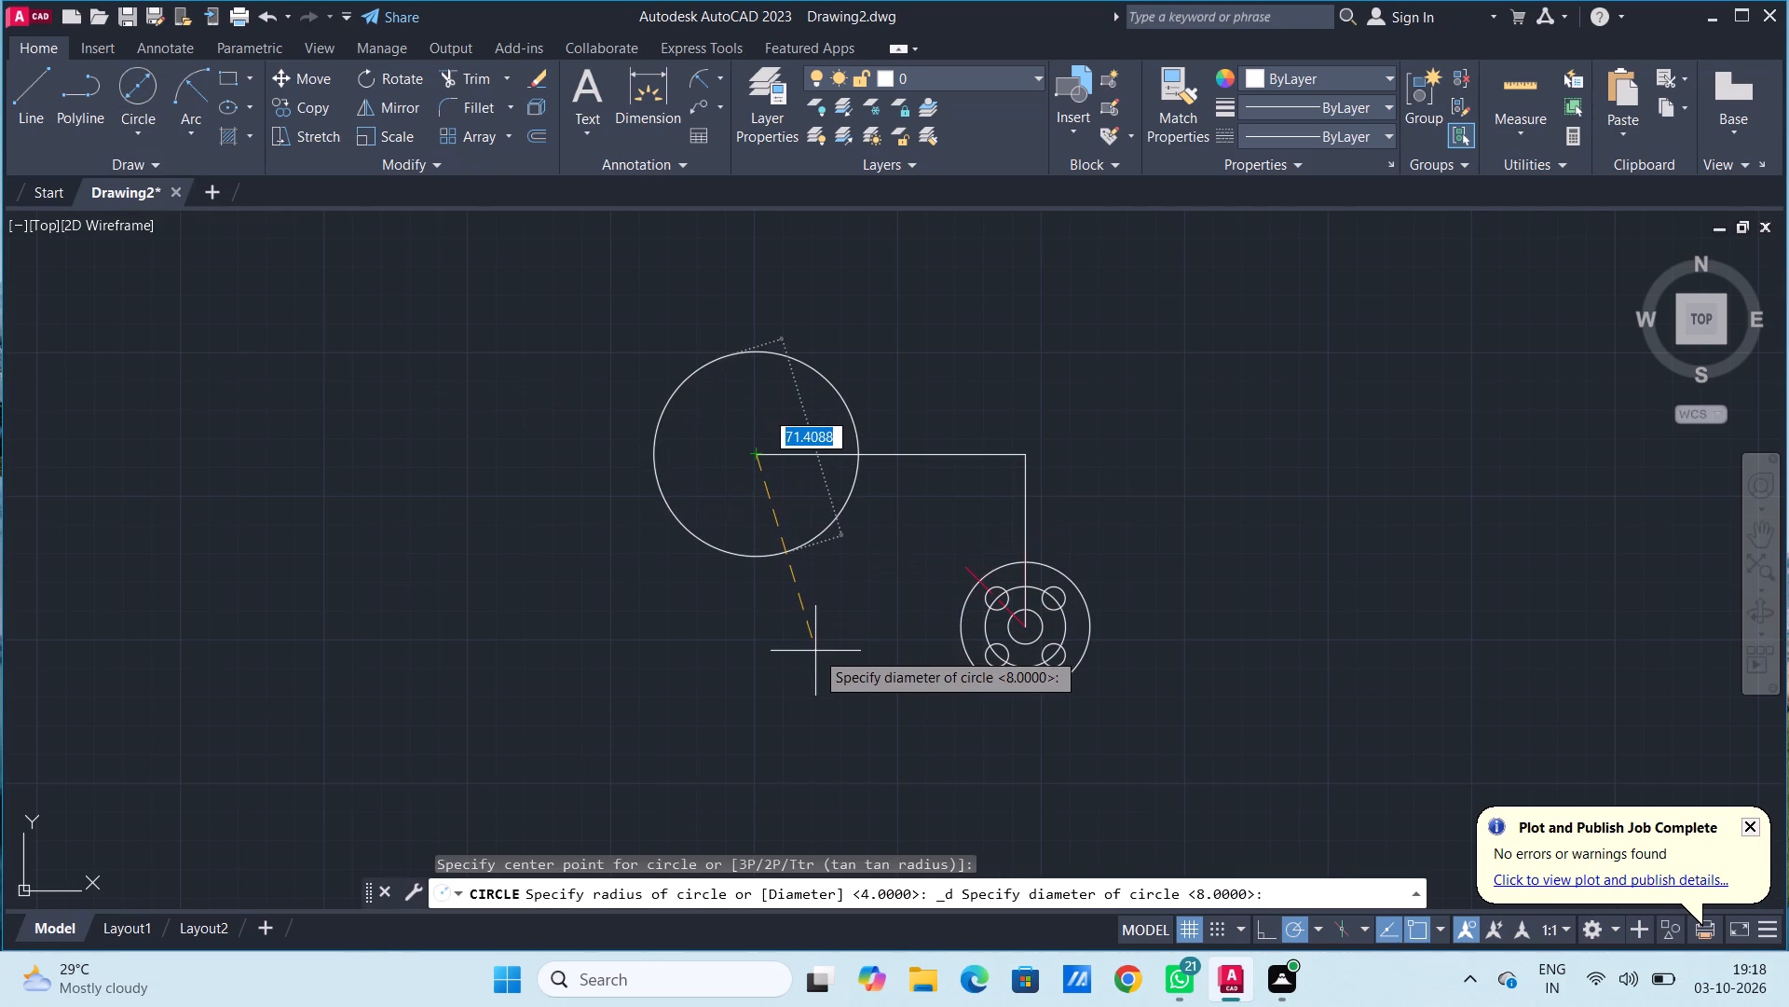
{"action": "type", "text": "102"}
{"action": "key", "text": "Return"}
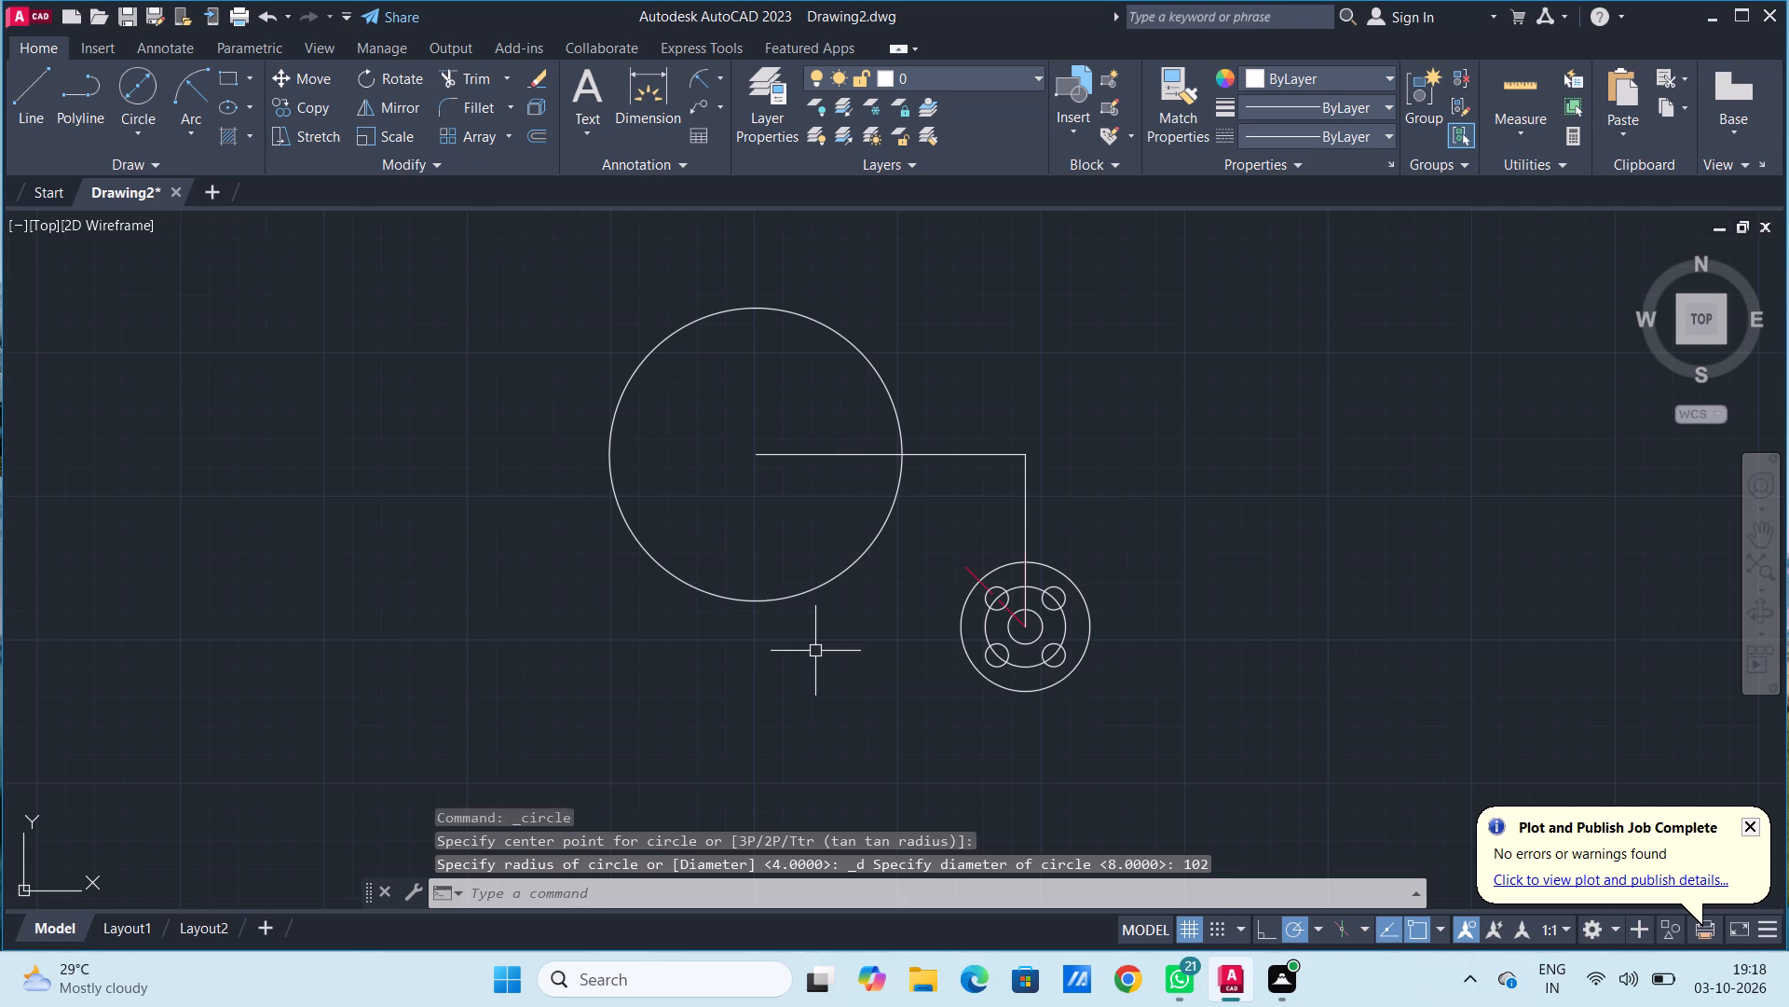
Draw diameter 75, 45 and 24 circles concentric with the diameter 102 circle.
{"action": "left_click", "coordinate": [141, 101]}
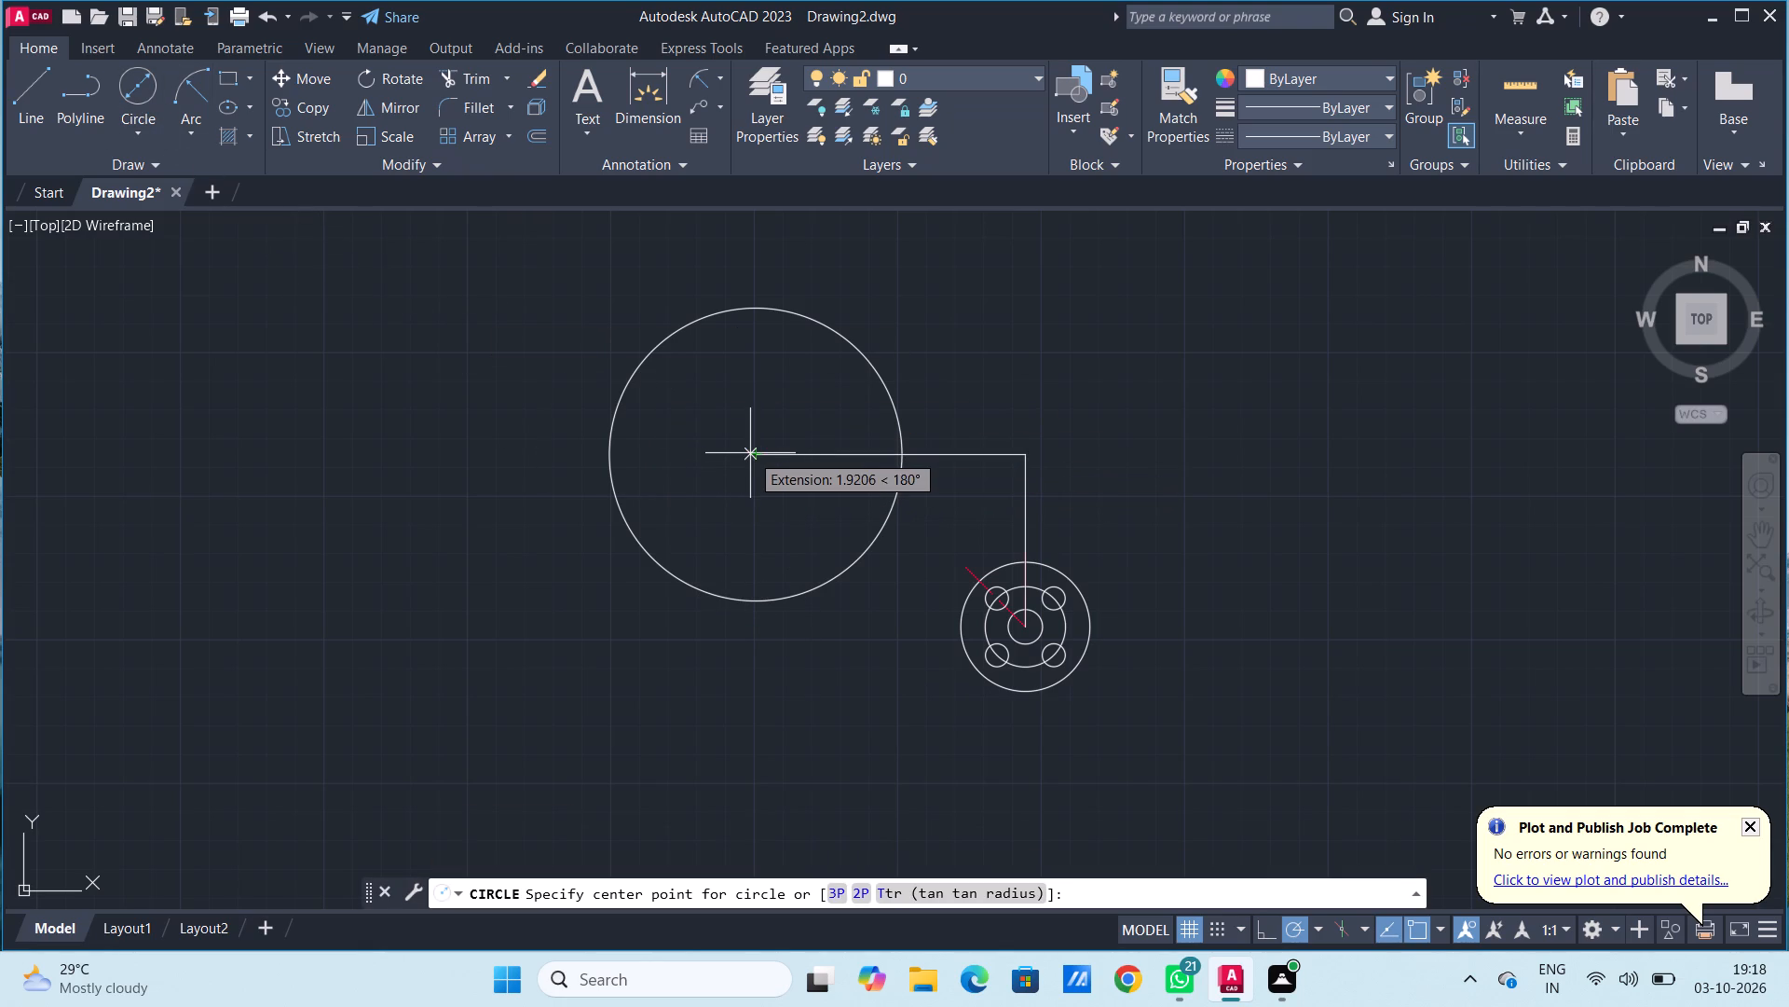
{"action": "left_click", "coordinate": [752, 452]}
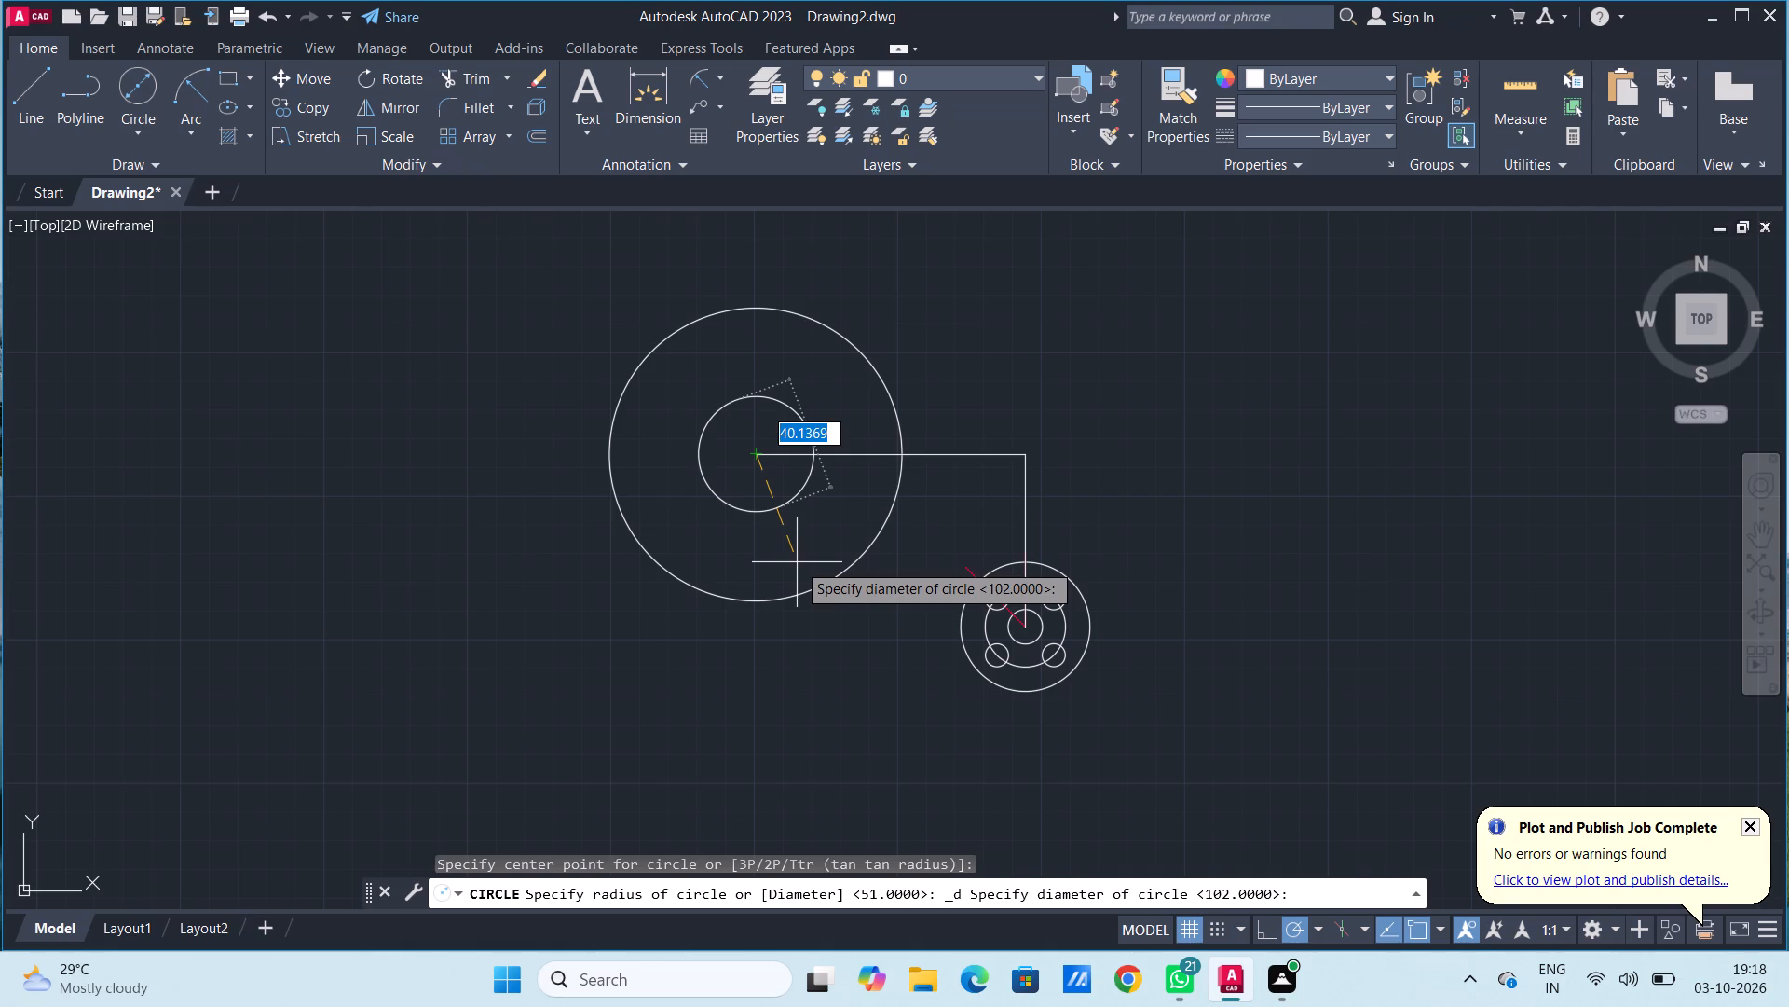
{"action": "type", "text": "75"}
{"action": "key", "text": "Return"}
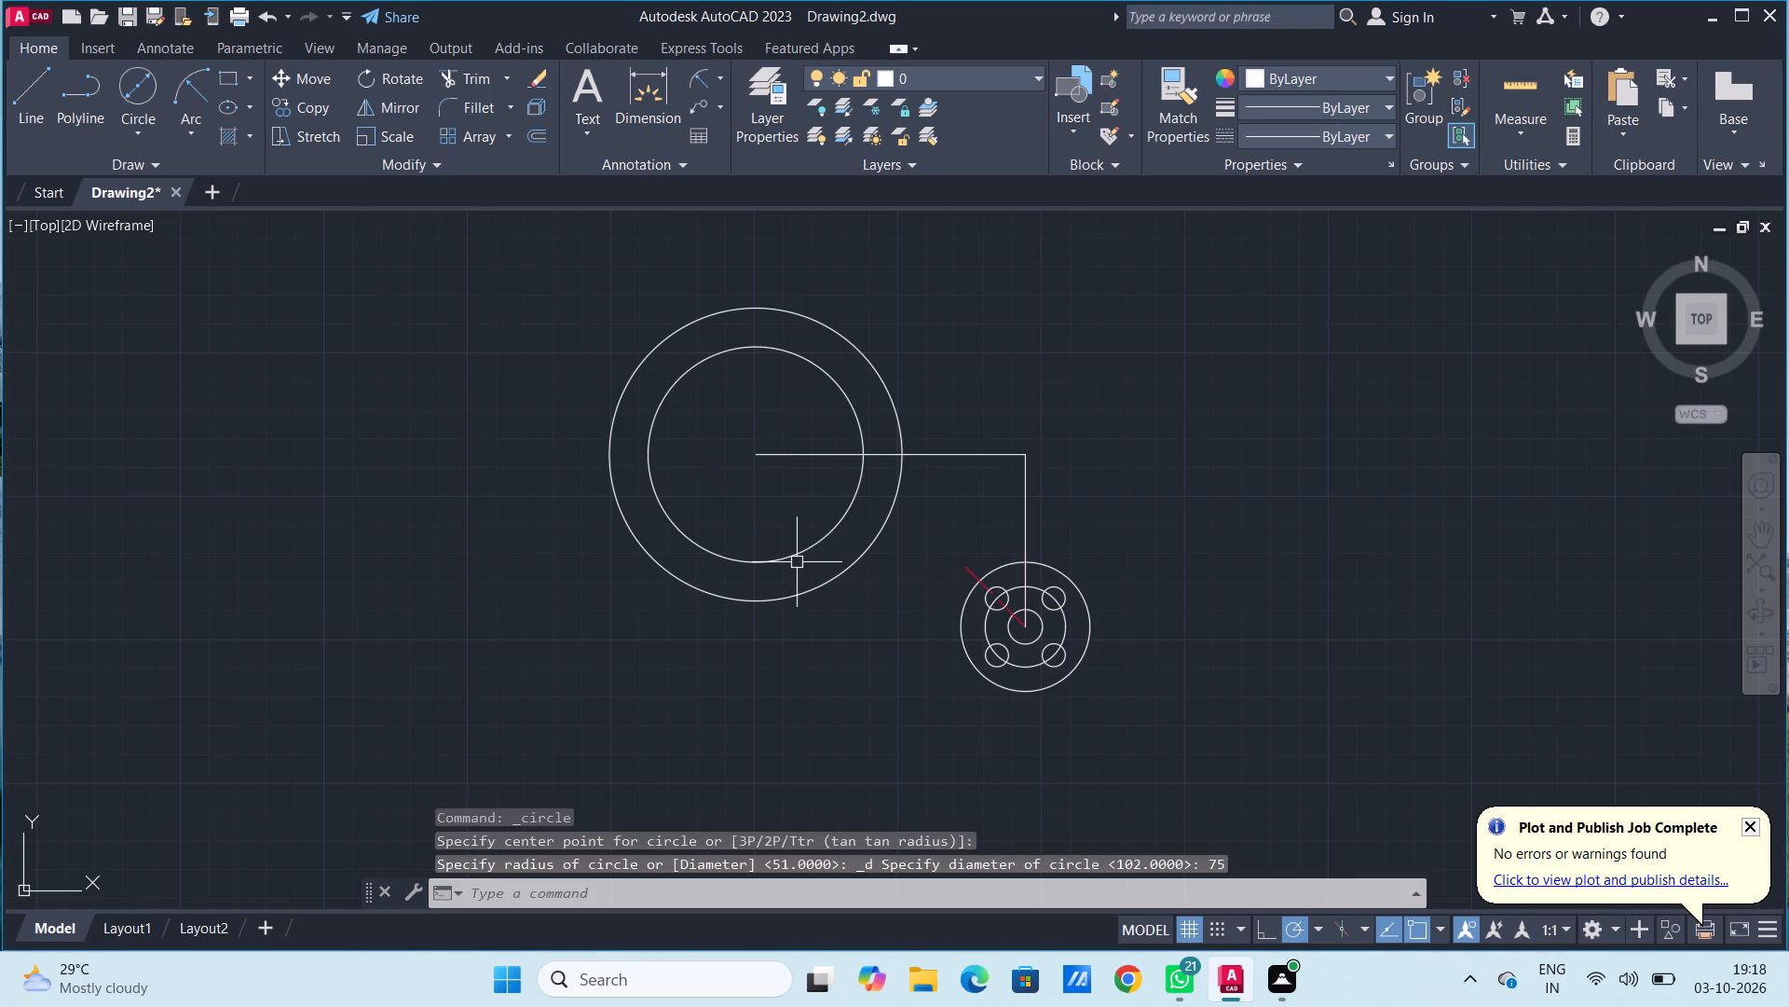
{"action": "left_click", "coordinate": [142, 92]}
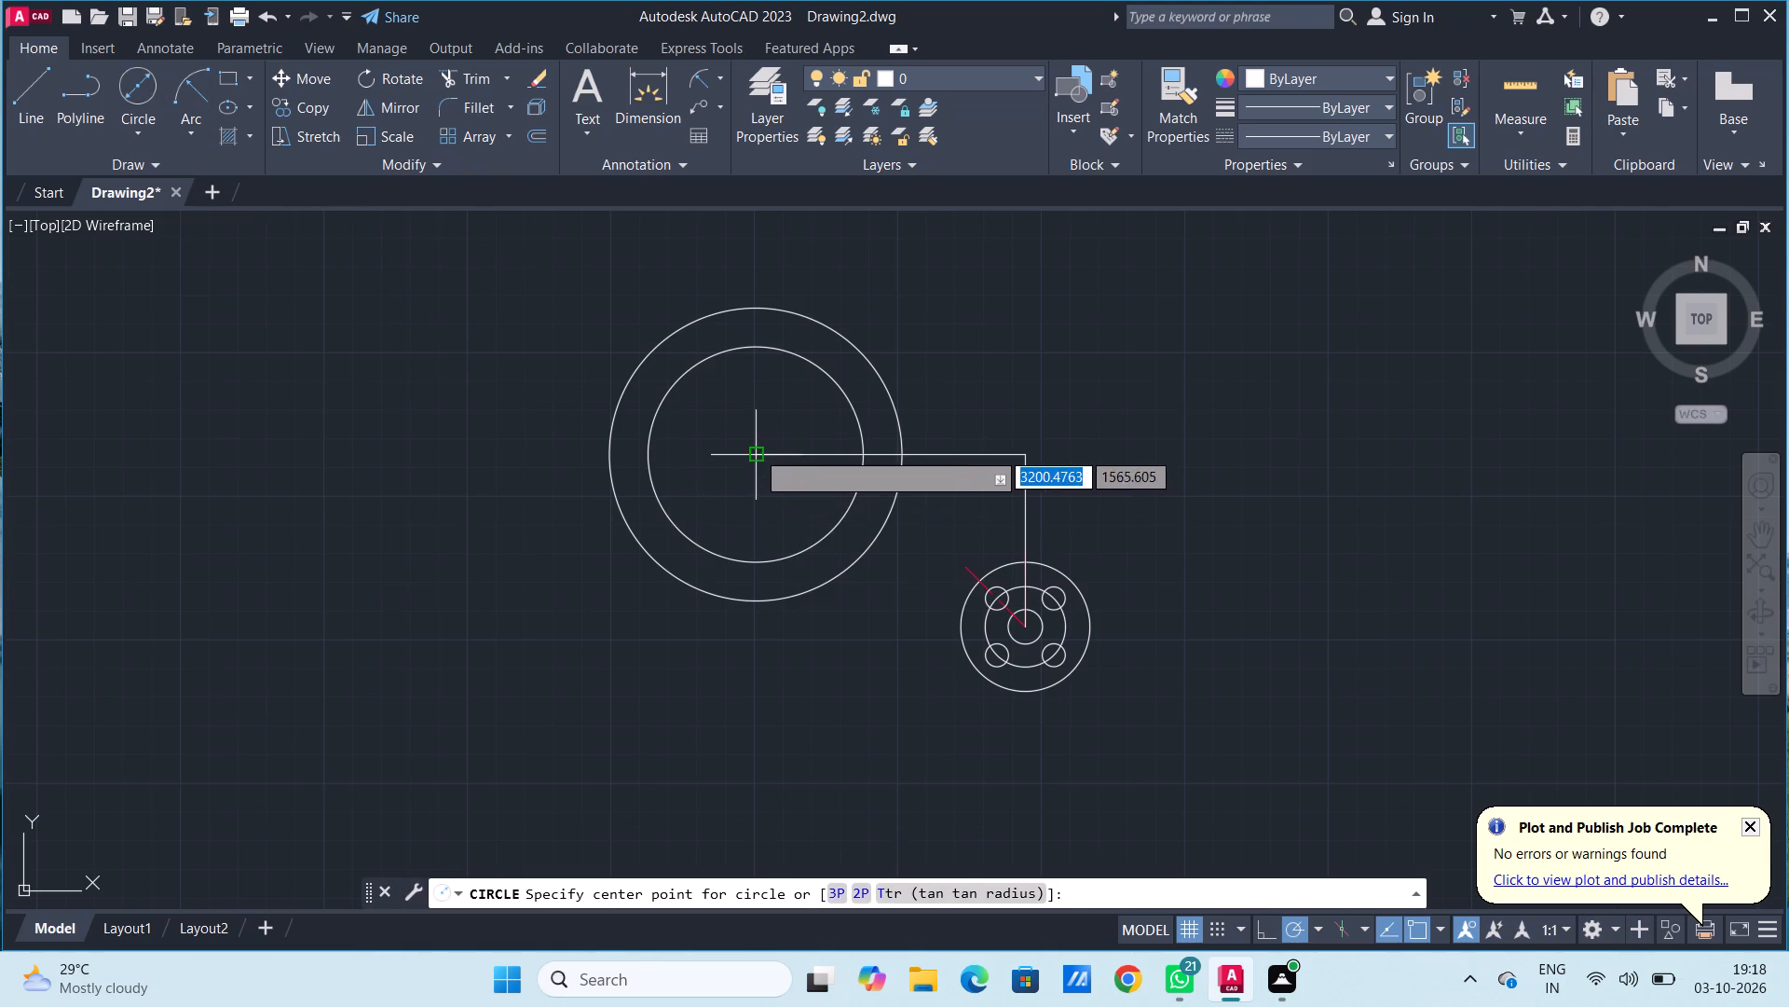
{"action": "left_click", "coordinate": [756, 450]}
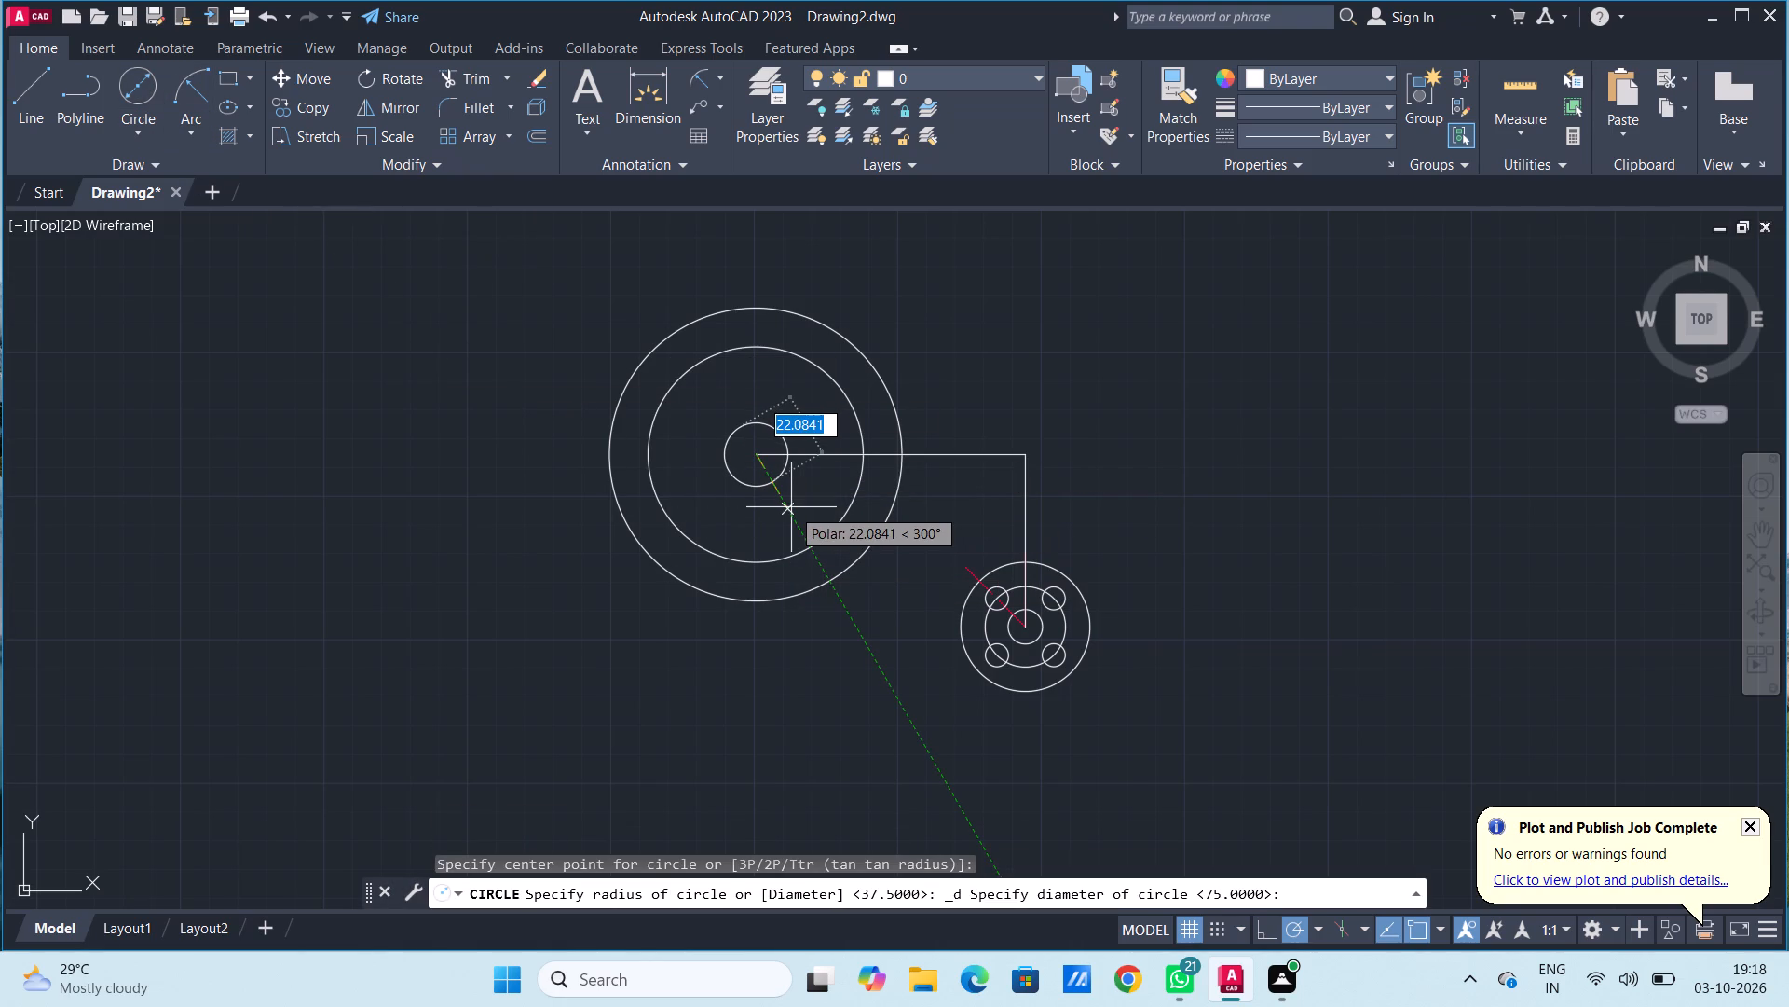
{"action": "type", "text": "45"}
{"action": "key", "text": "Return"}
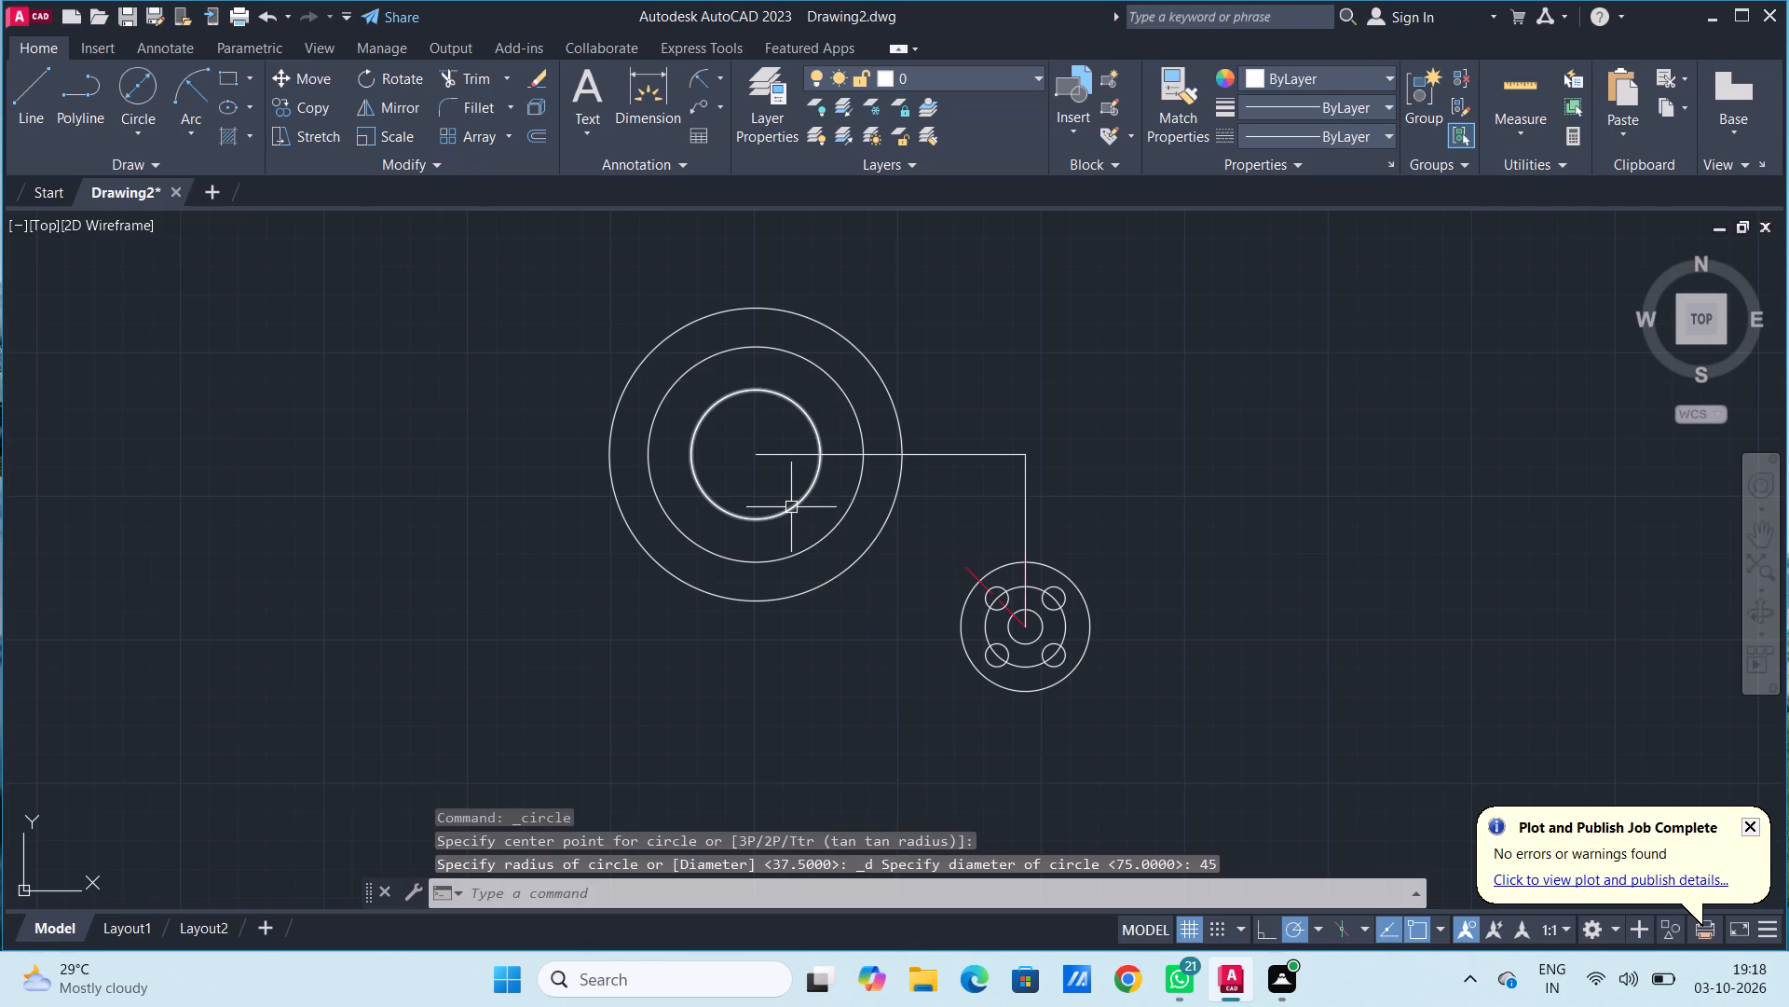
{"action": "left_click", "coordinate": [132, 94]}
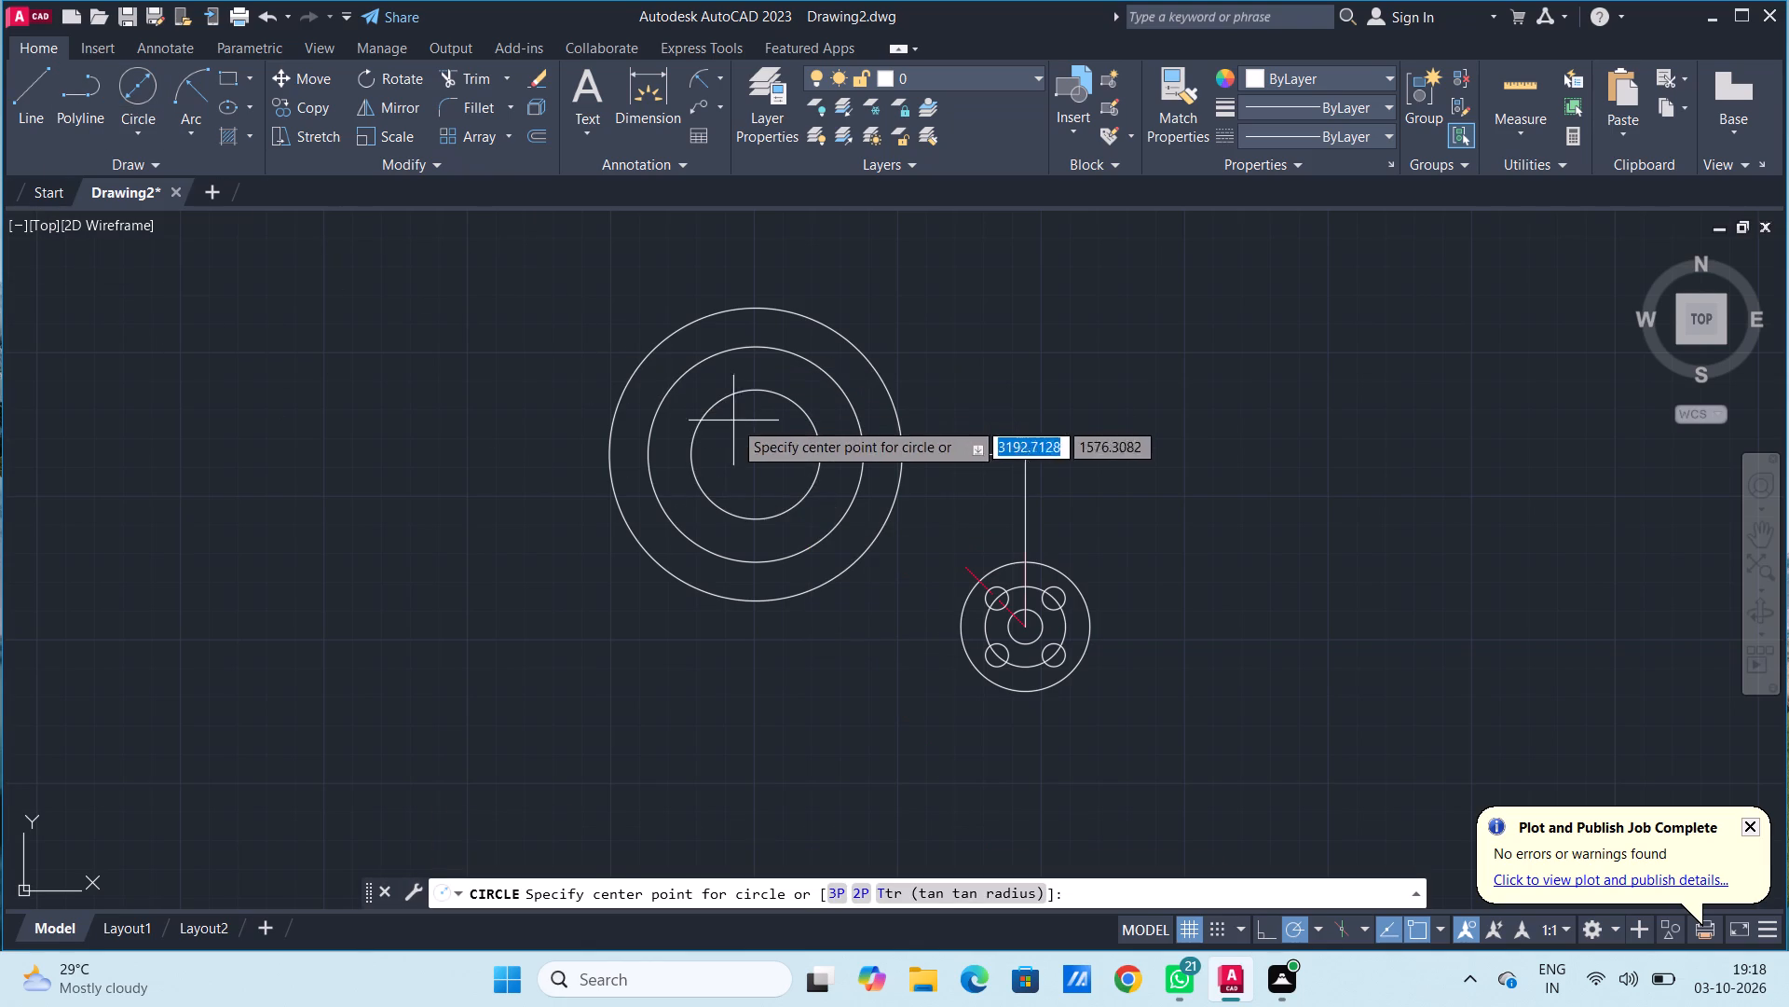
{"action": "left_click", "coordinate": [758, 456]}
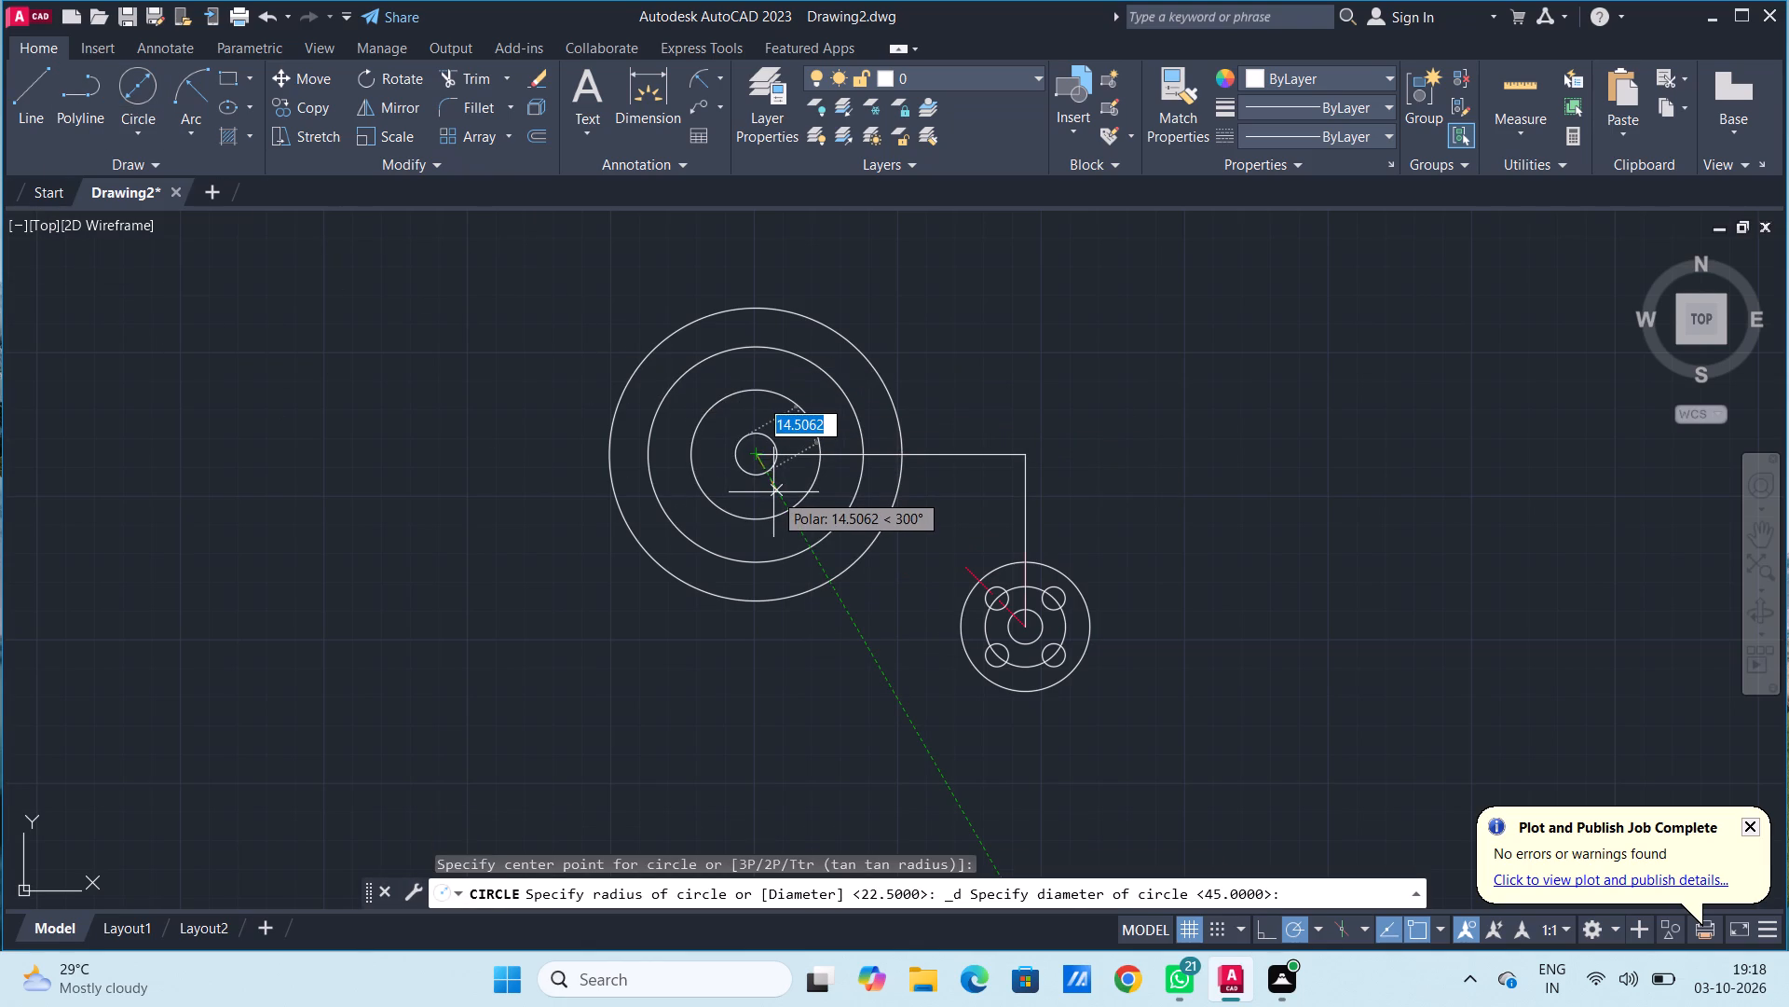
{"action": "type", "text": "24"}
{"action": "key", "text": "Return"}
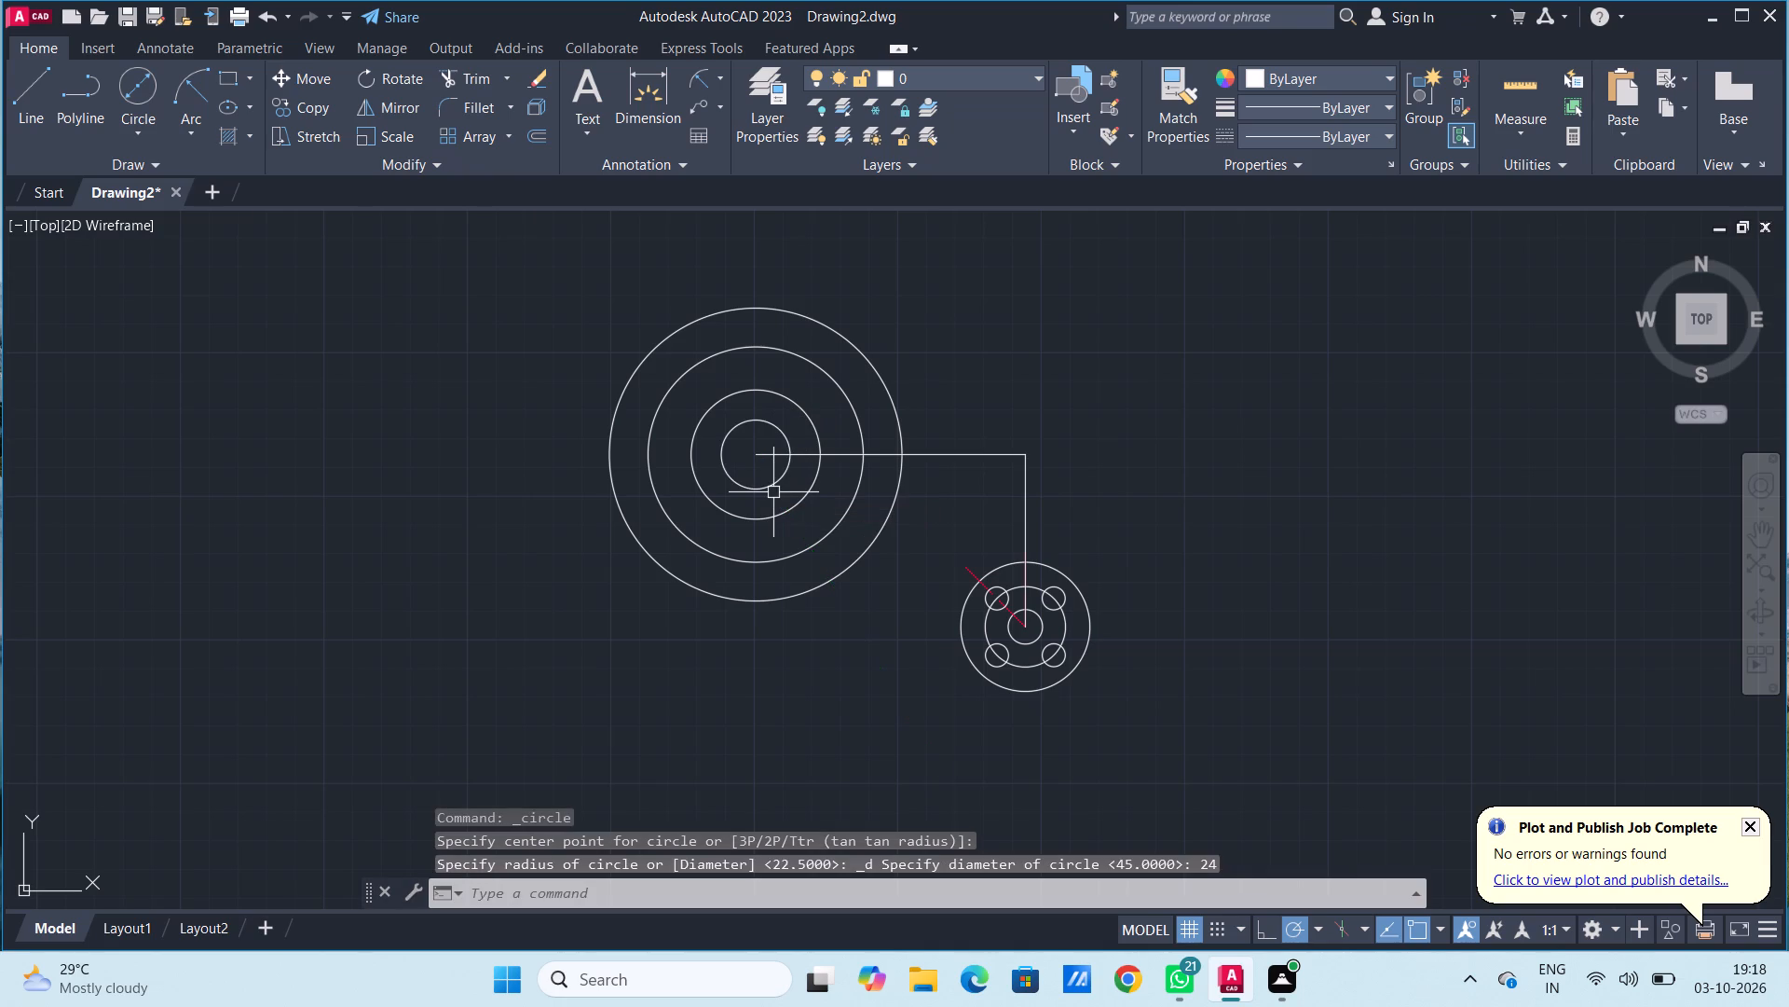
Draw a diameter 10 circle centred on the left quadrant point of the diameter 75 circle.
{"action": "left_click", "coordinate": [151, 94]}
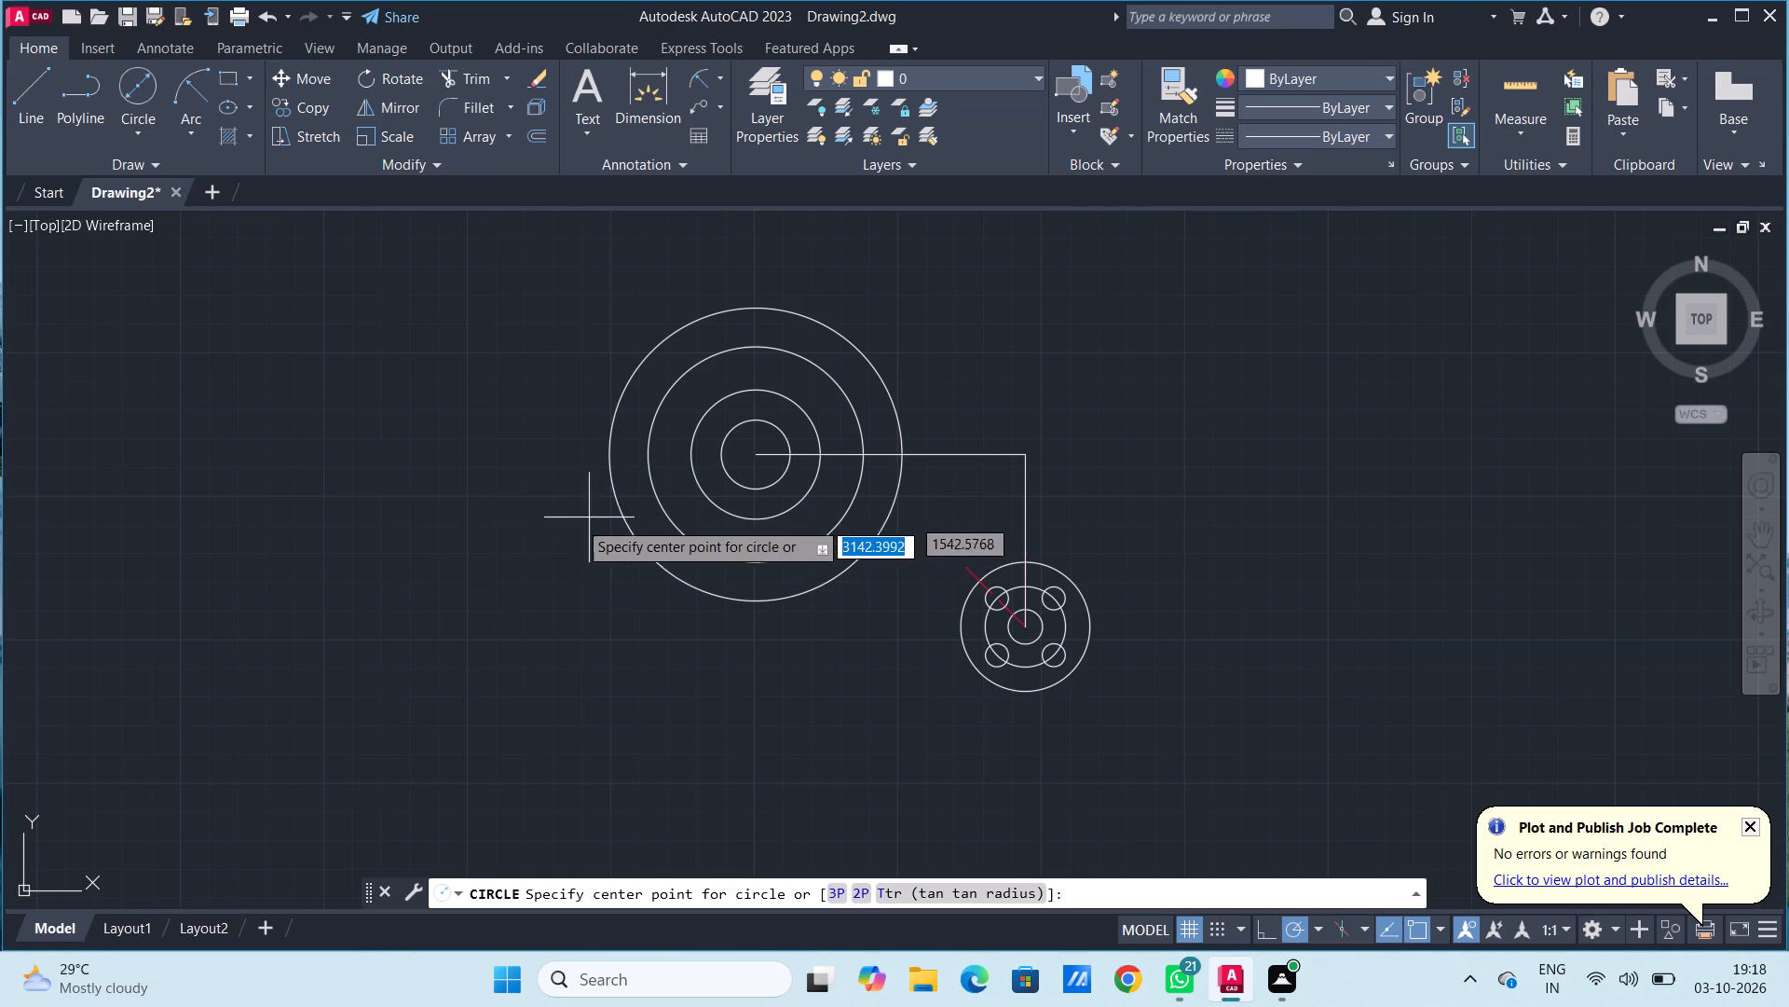
{"action": "left_click", "coordinate": [647, 457]}
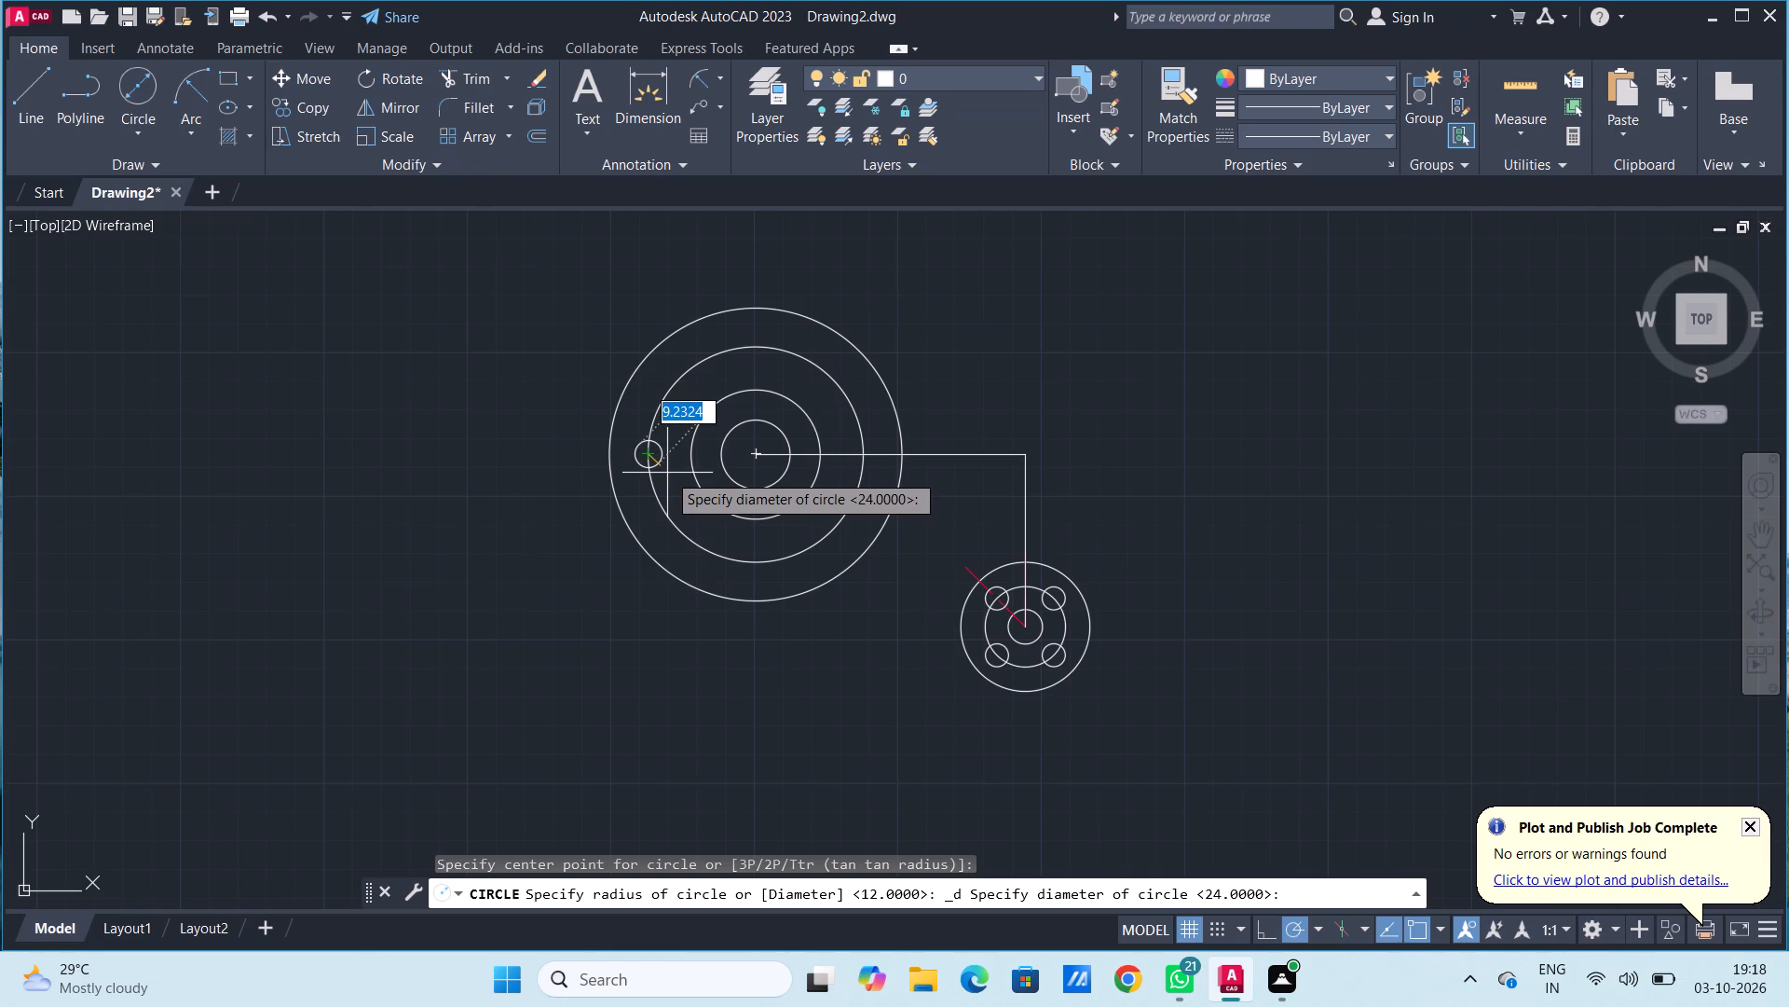
{"action": "type", "text": "10"}
{"action": "key", "text": "Return"}
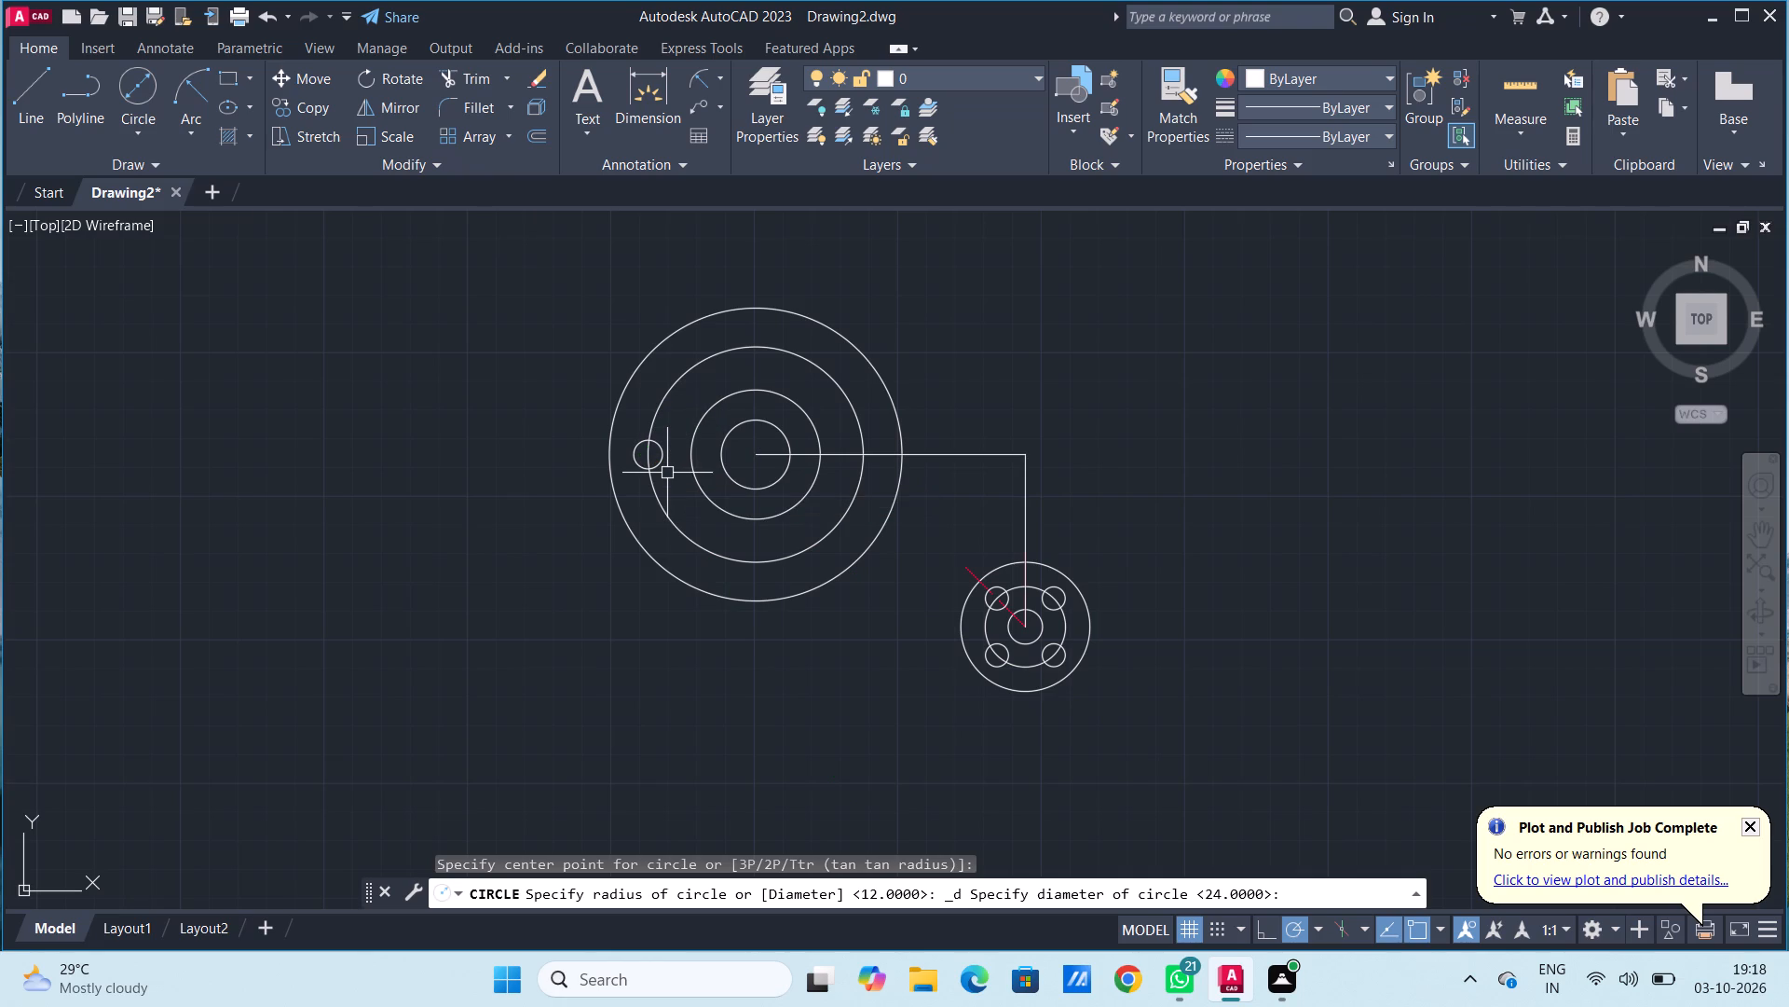
{"action": "key", "text": "Escape"}
{"action": "key", "text": "Escape"}
{"action": "key", "text": "Escape"}
{"action": "key", "text": "Escape"}
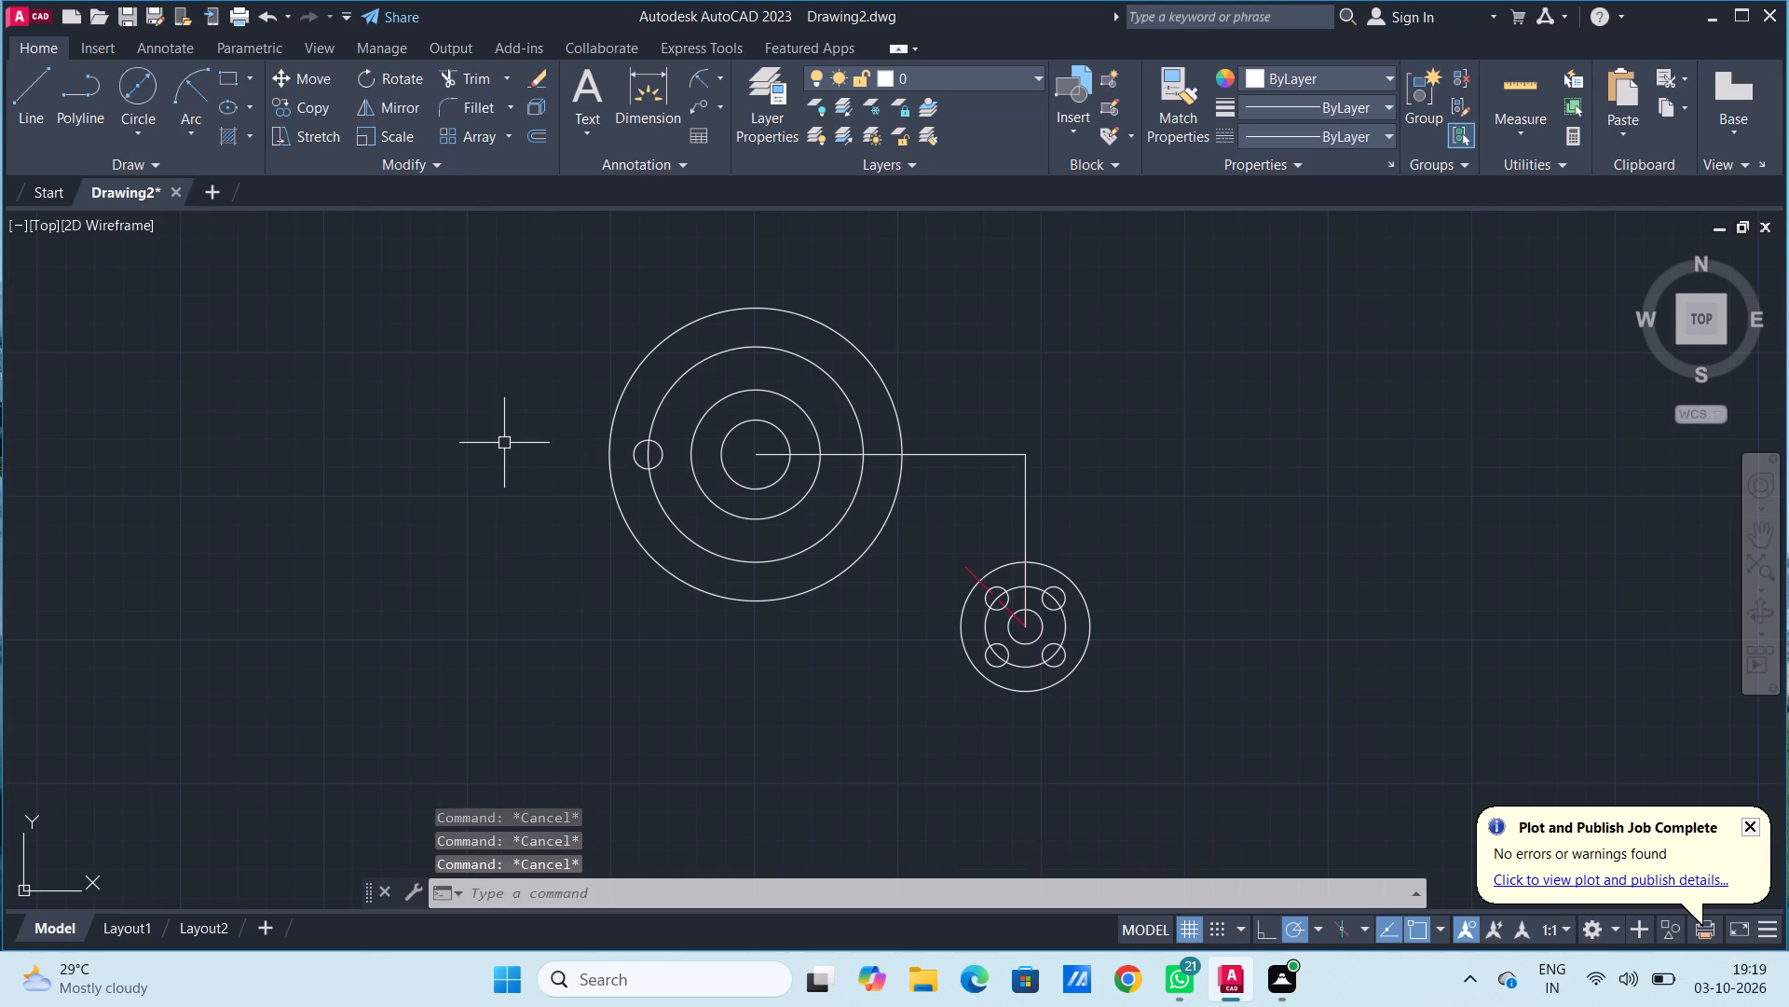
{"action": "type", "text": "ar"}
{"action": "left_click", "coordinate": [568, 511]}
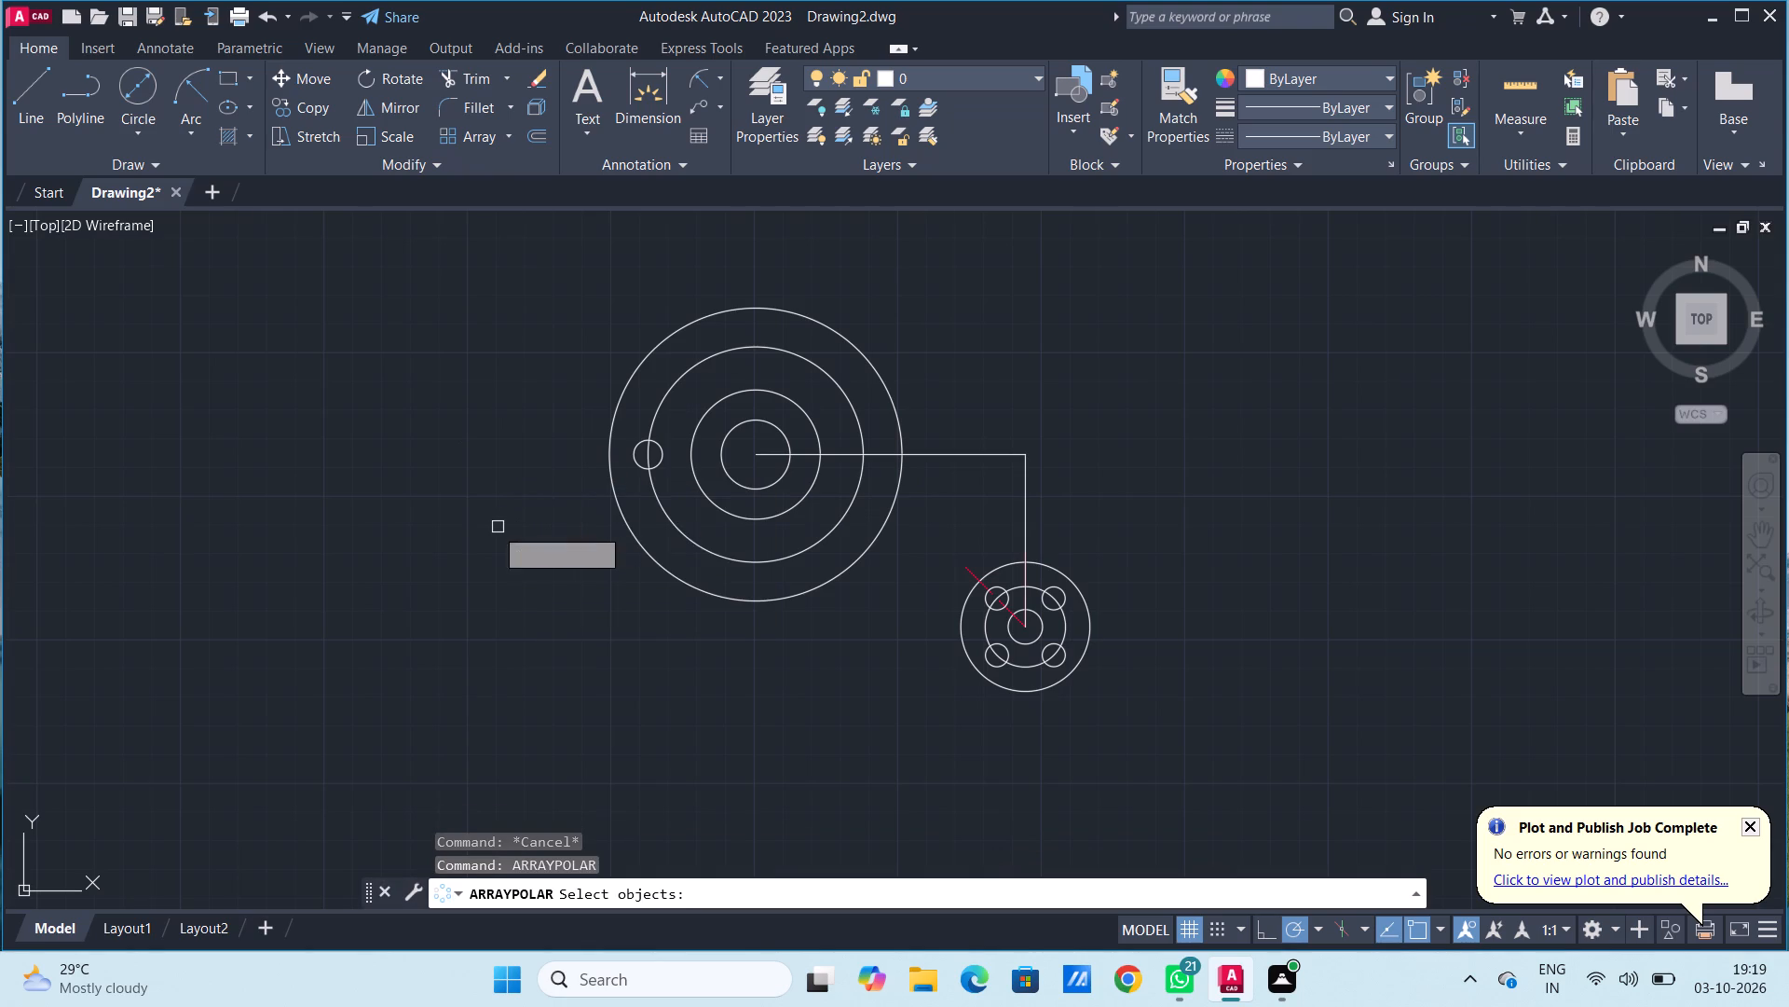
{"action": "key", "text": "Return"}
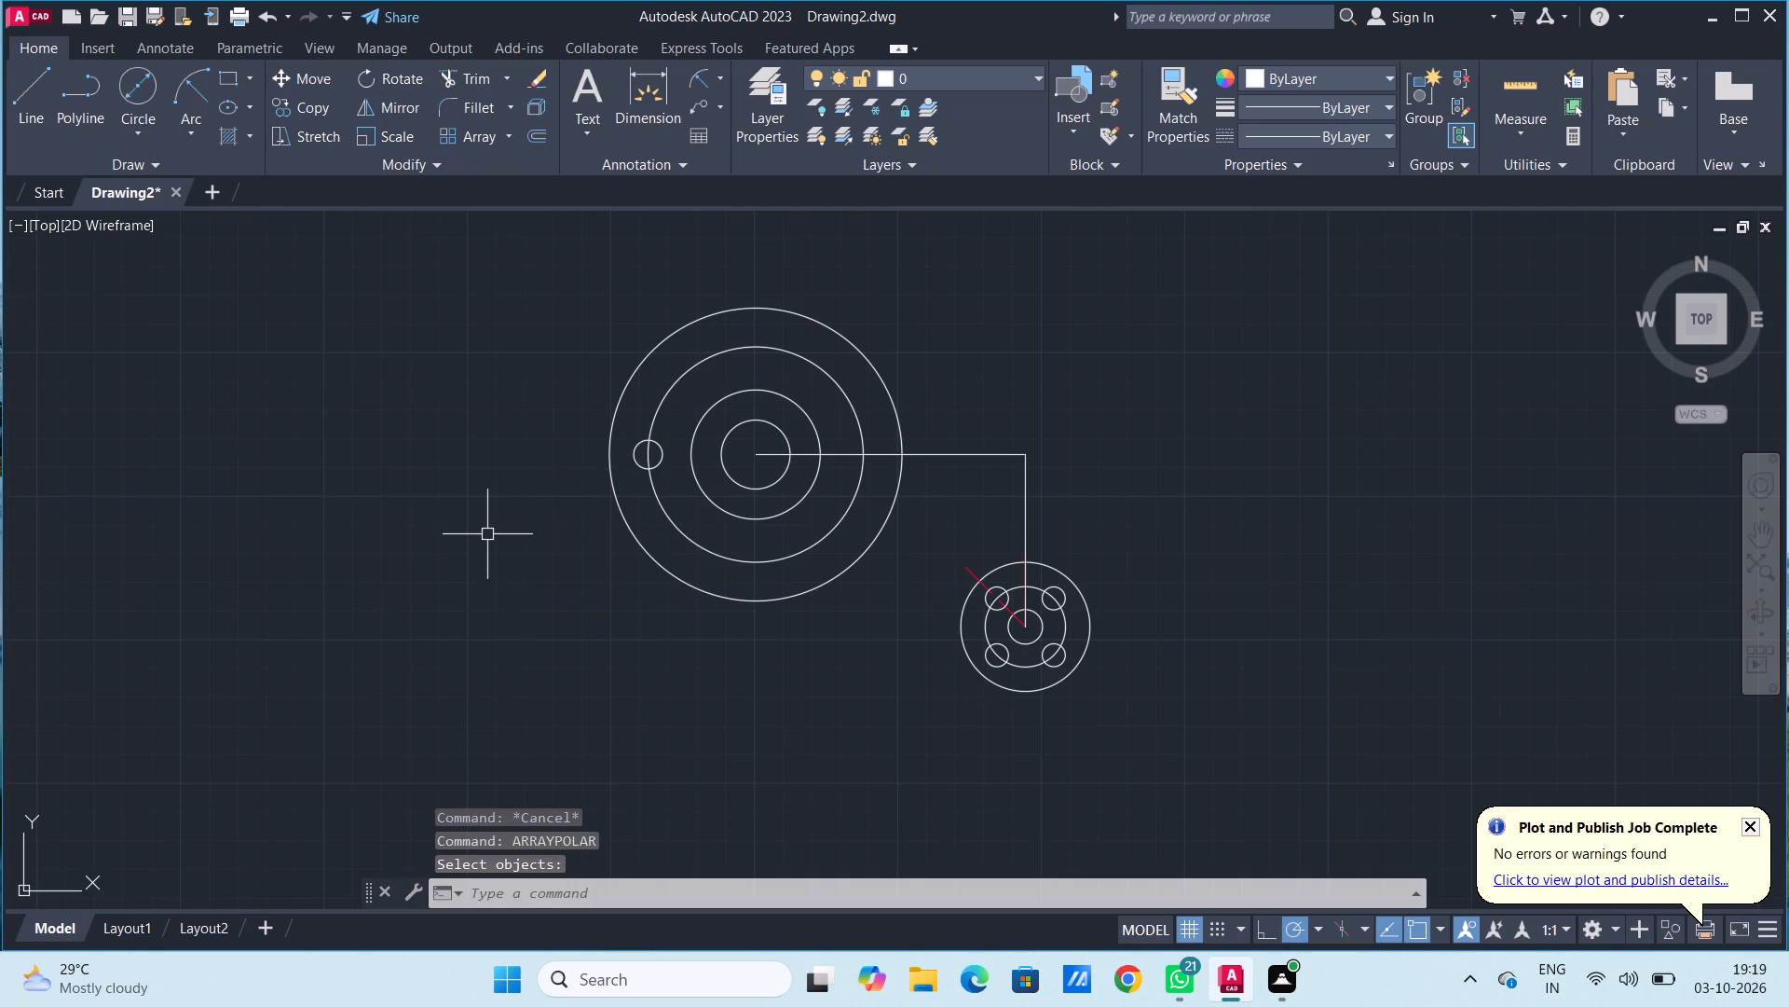
Polar-array the diameter 10 circle around the centre of the large concentric circles with 12 items.
{"action": "type", "text": "ar"}
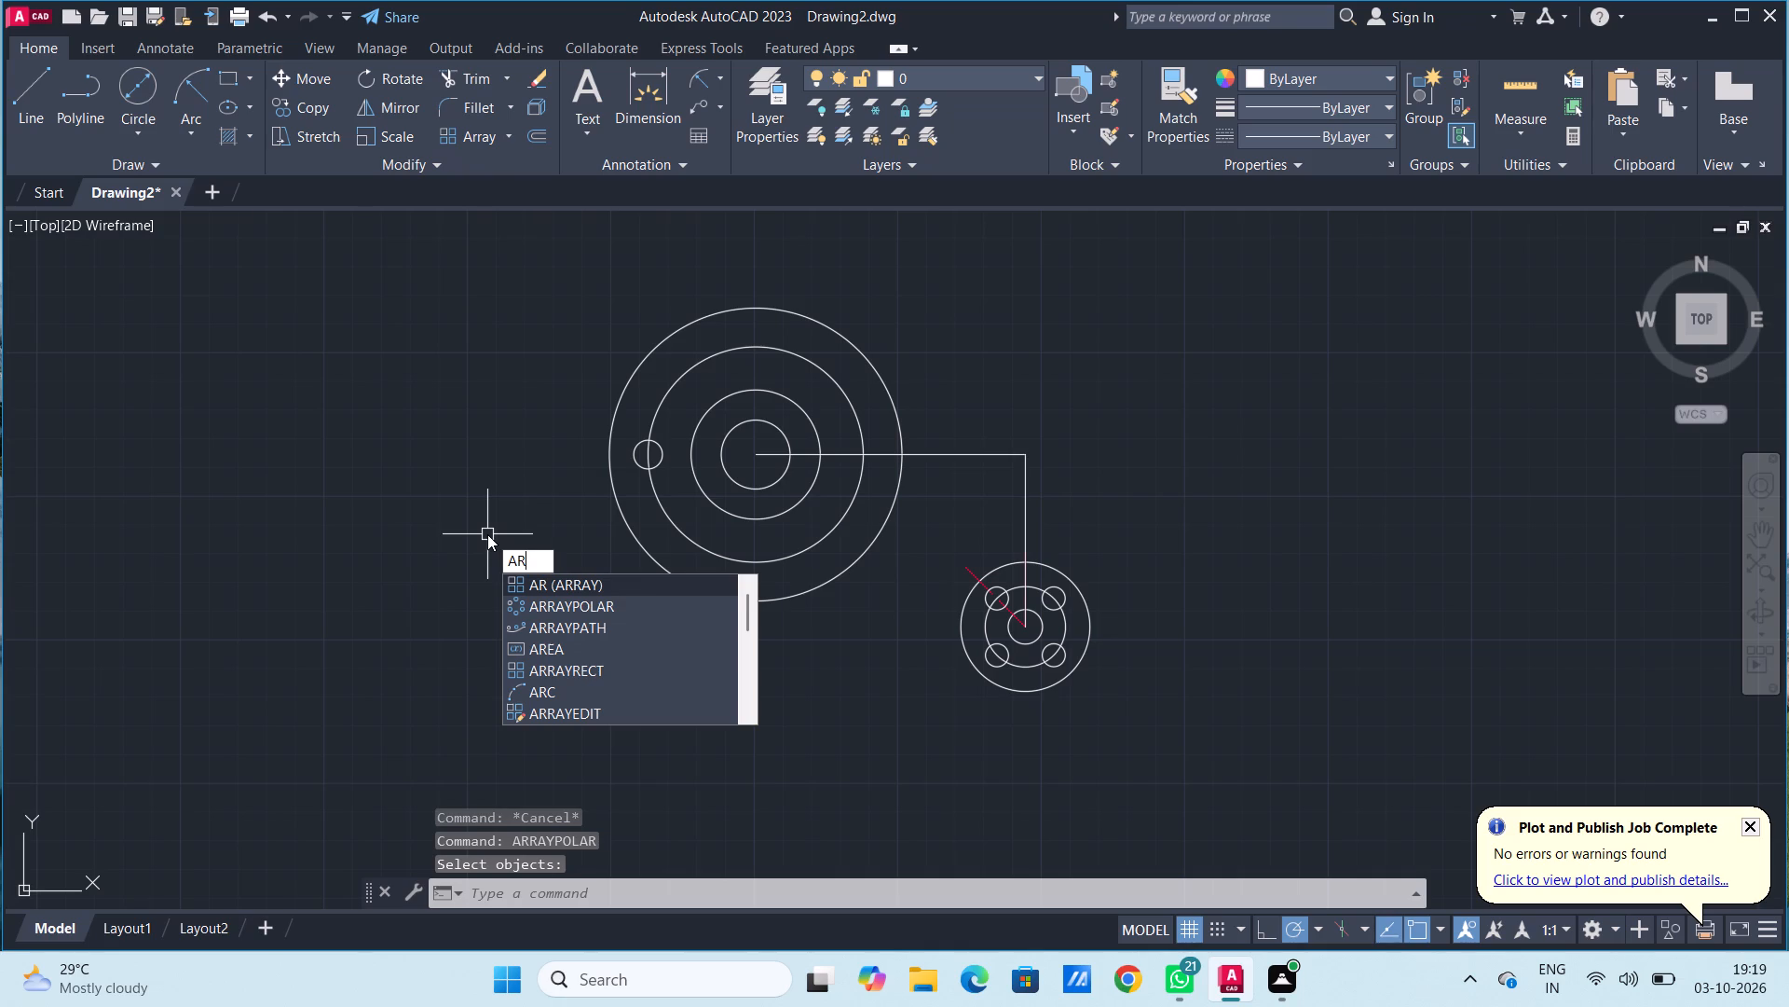
{"action": "left_click", "coordinate": [545, 601]}
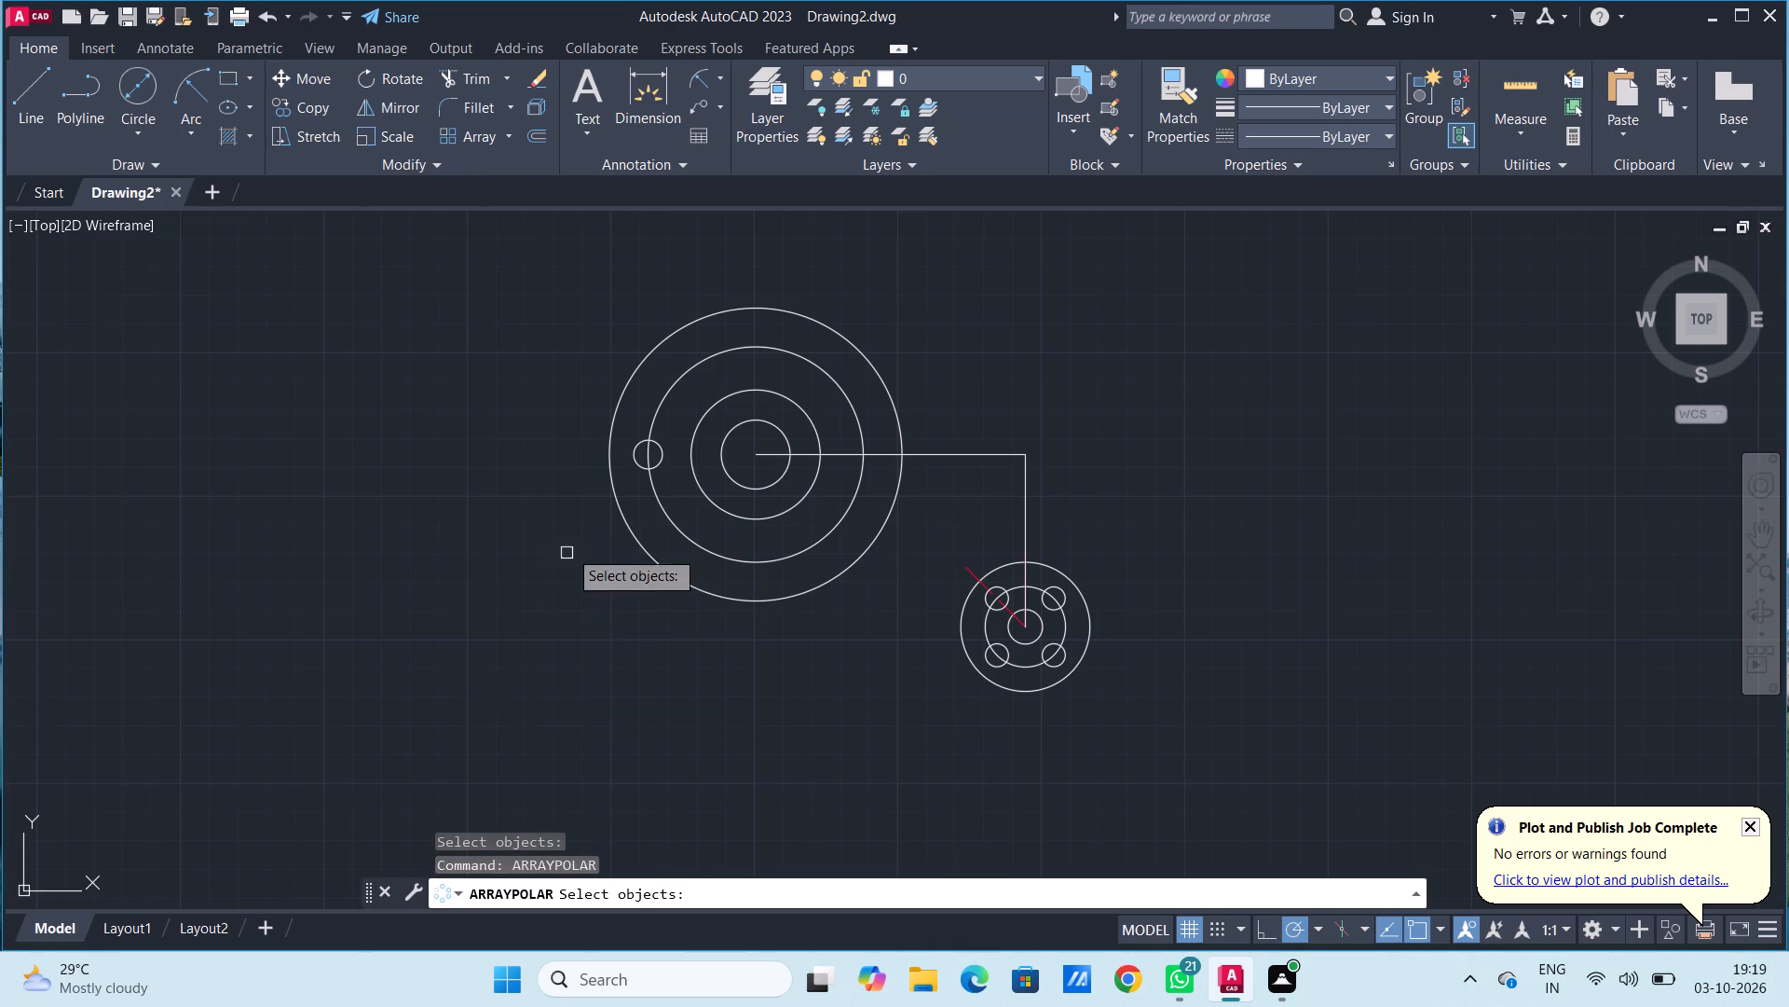
{"action": "left_click", "coordinate": [637, 470]}
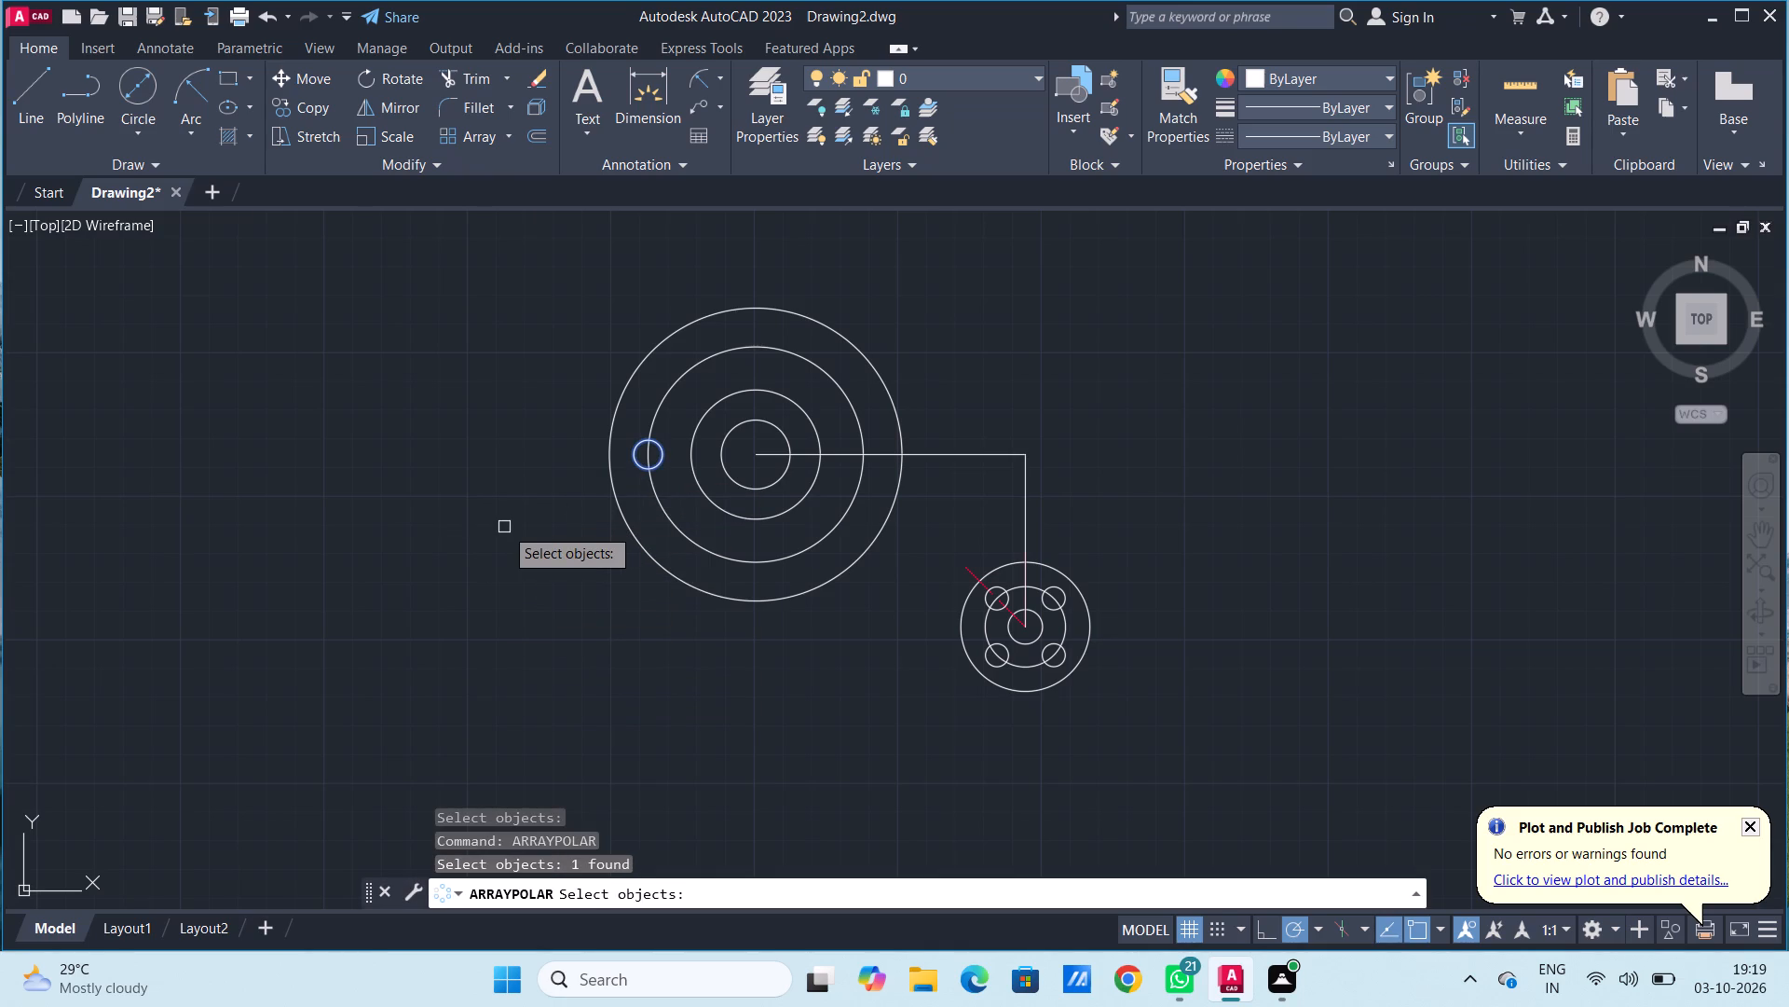
{"action": "key", "text": "Return"}
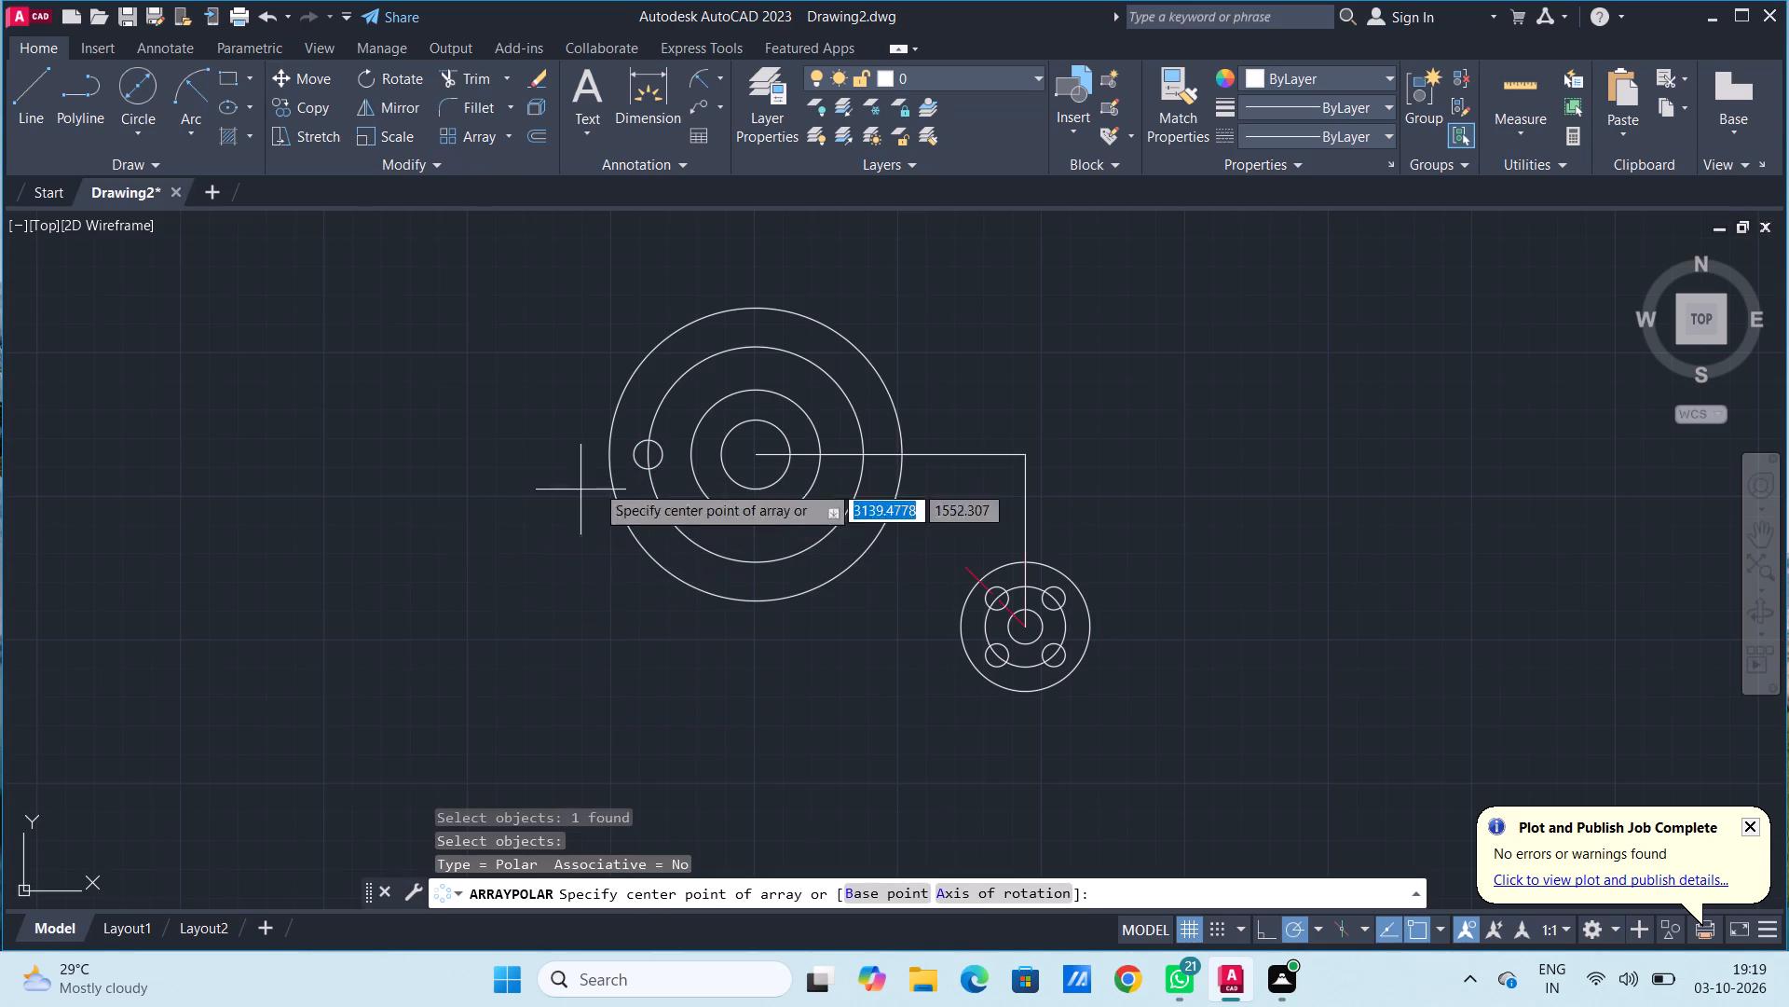
{"action": "left_click", "coordinate": [757, 453]}
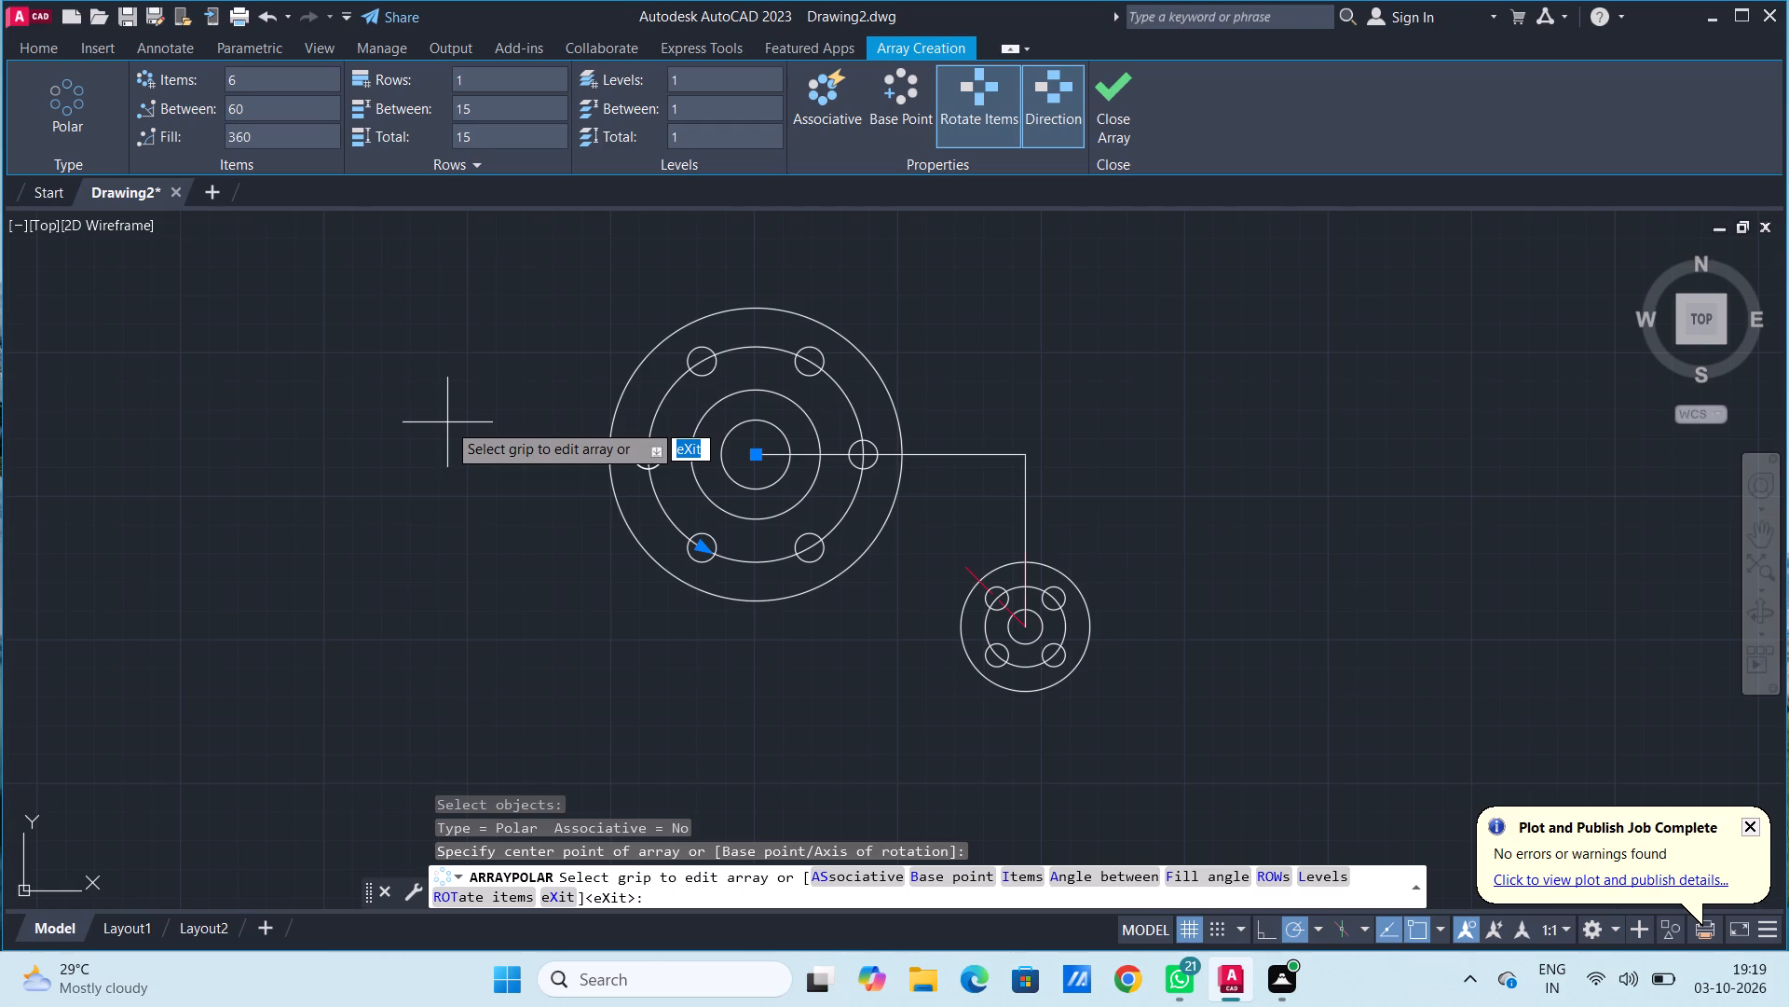
{"action": "double_click", "coordinate": [269, 82]}
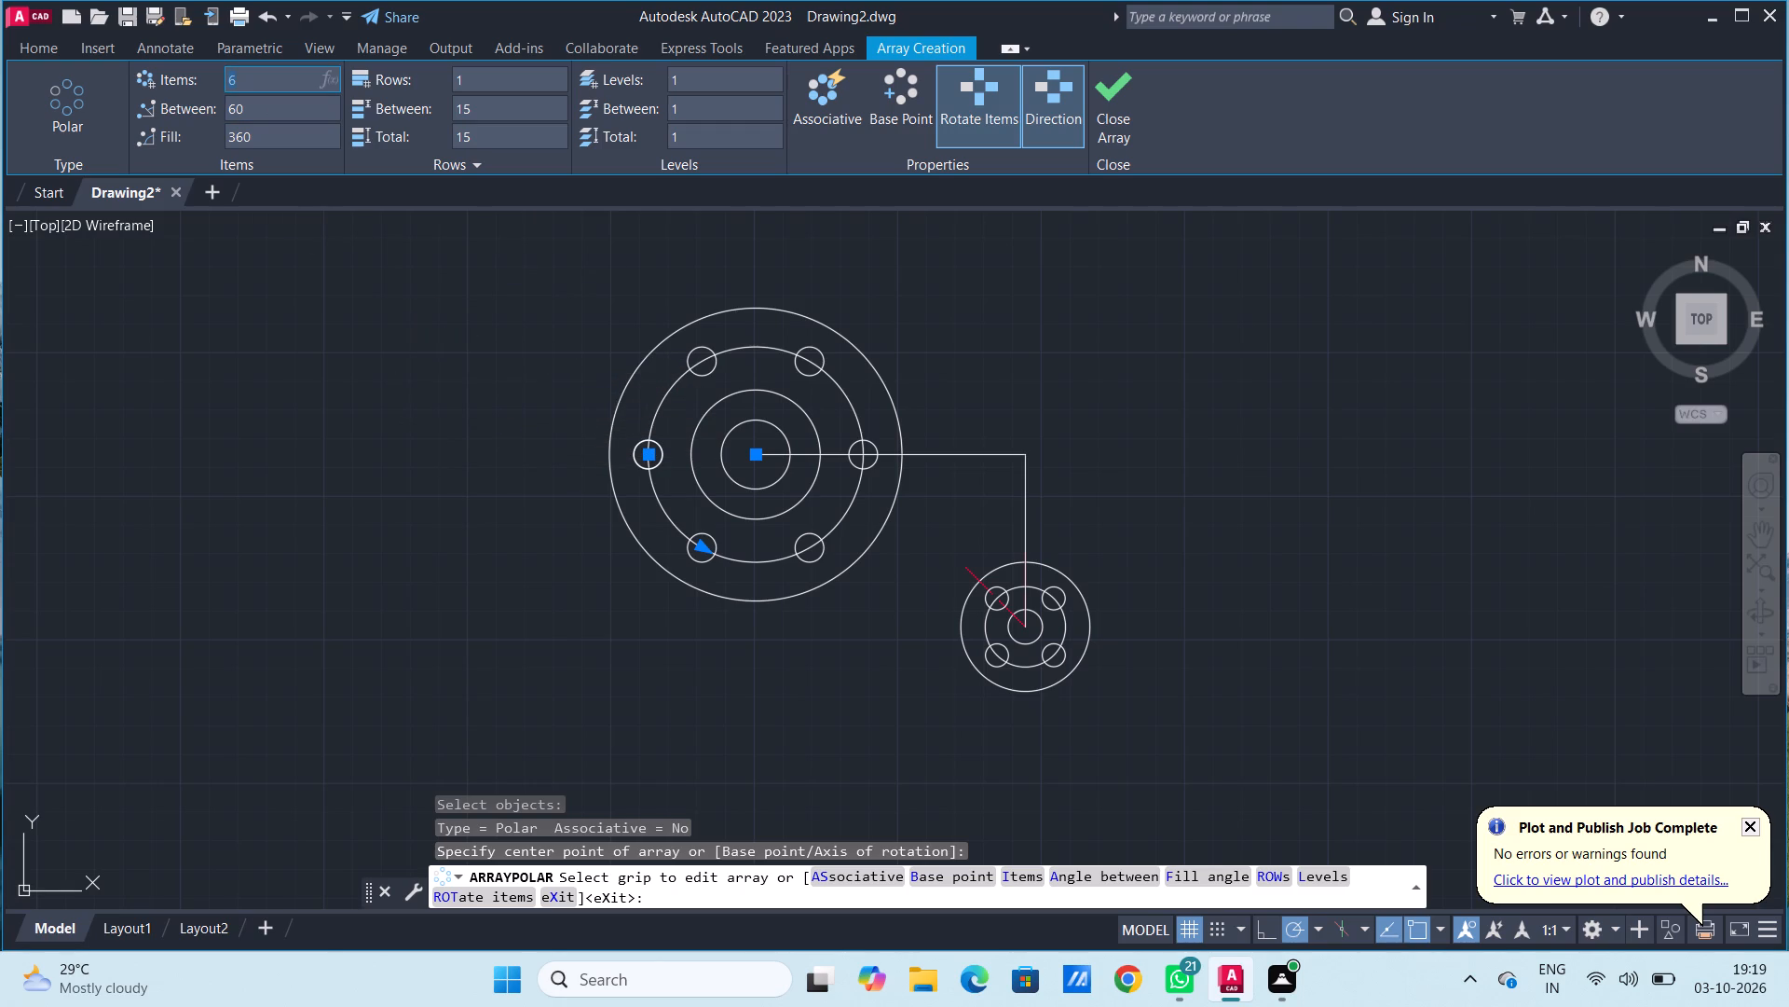
{"action": "type", "text": "12"}
{"action": "key", "text": "Return"}
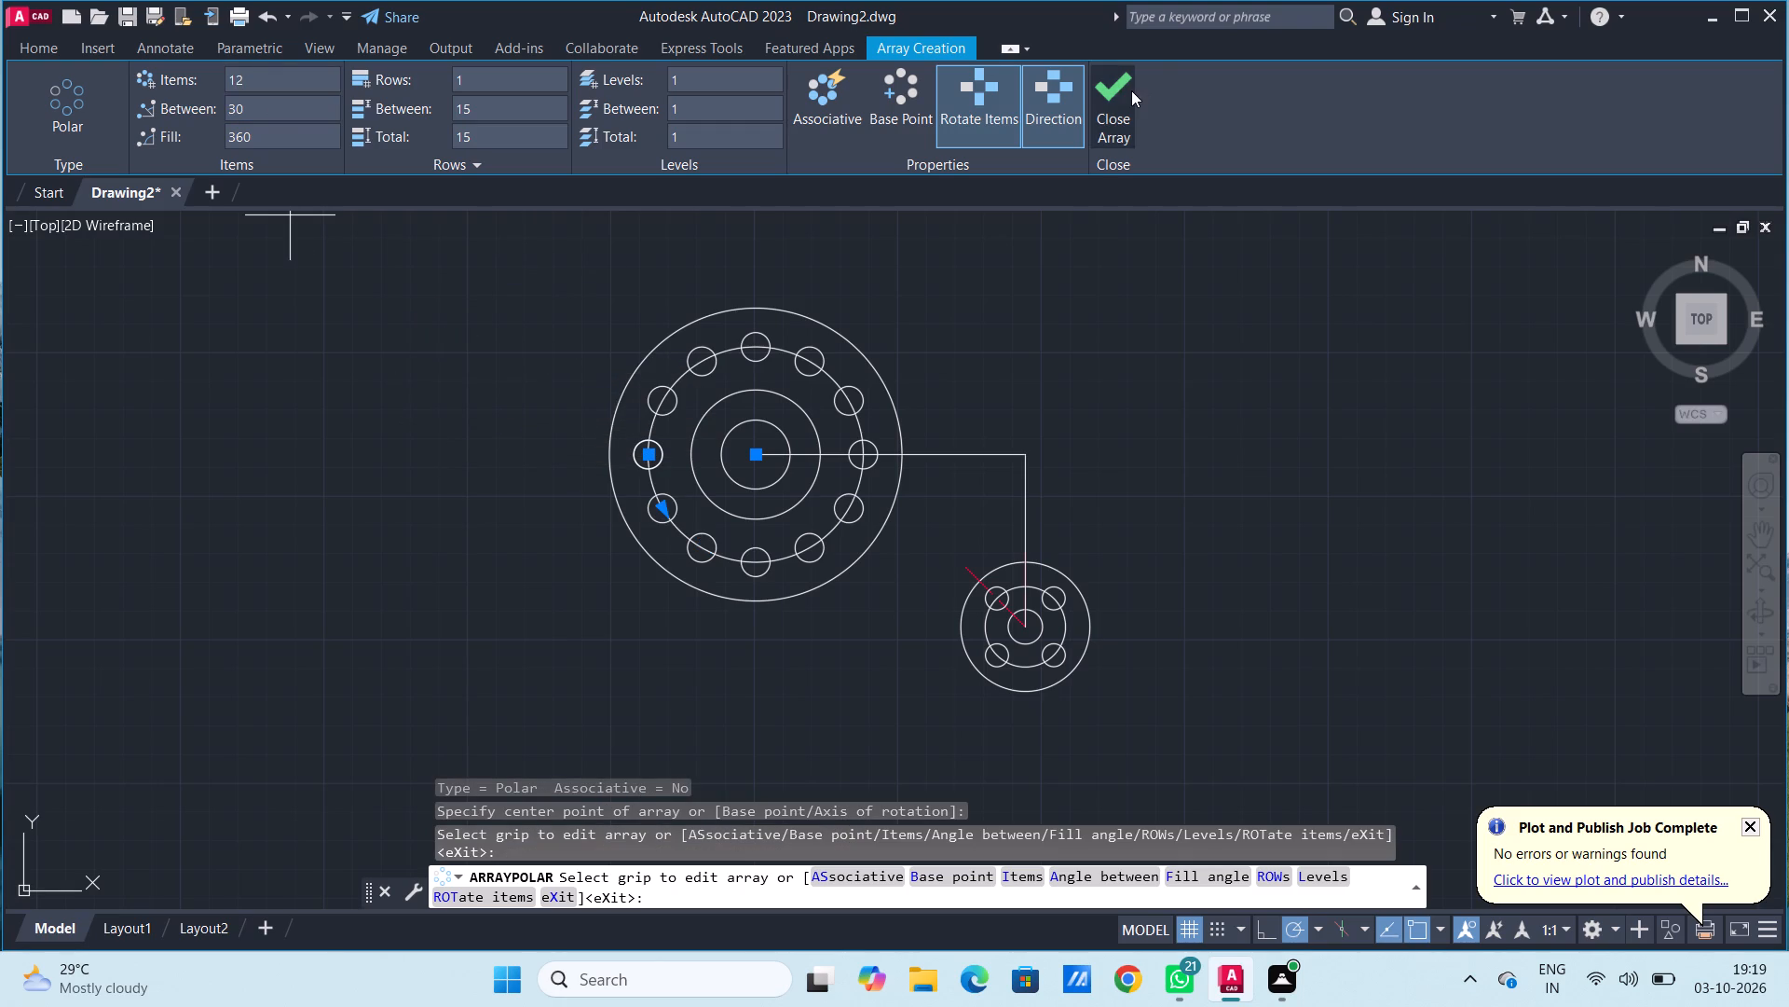
{"action": "left_click_drag", "start_coordinate": [1130, 90], "coordinate": [1132, 118]}
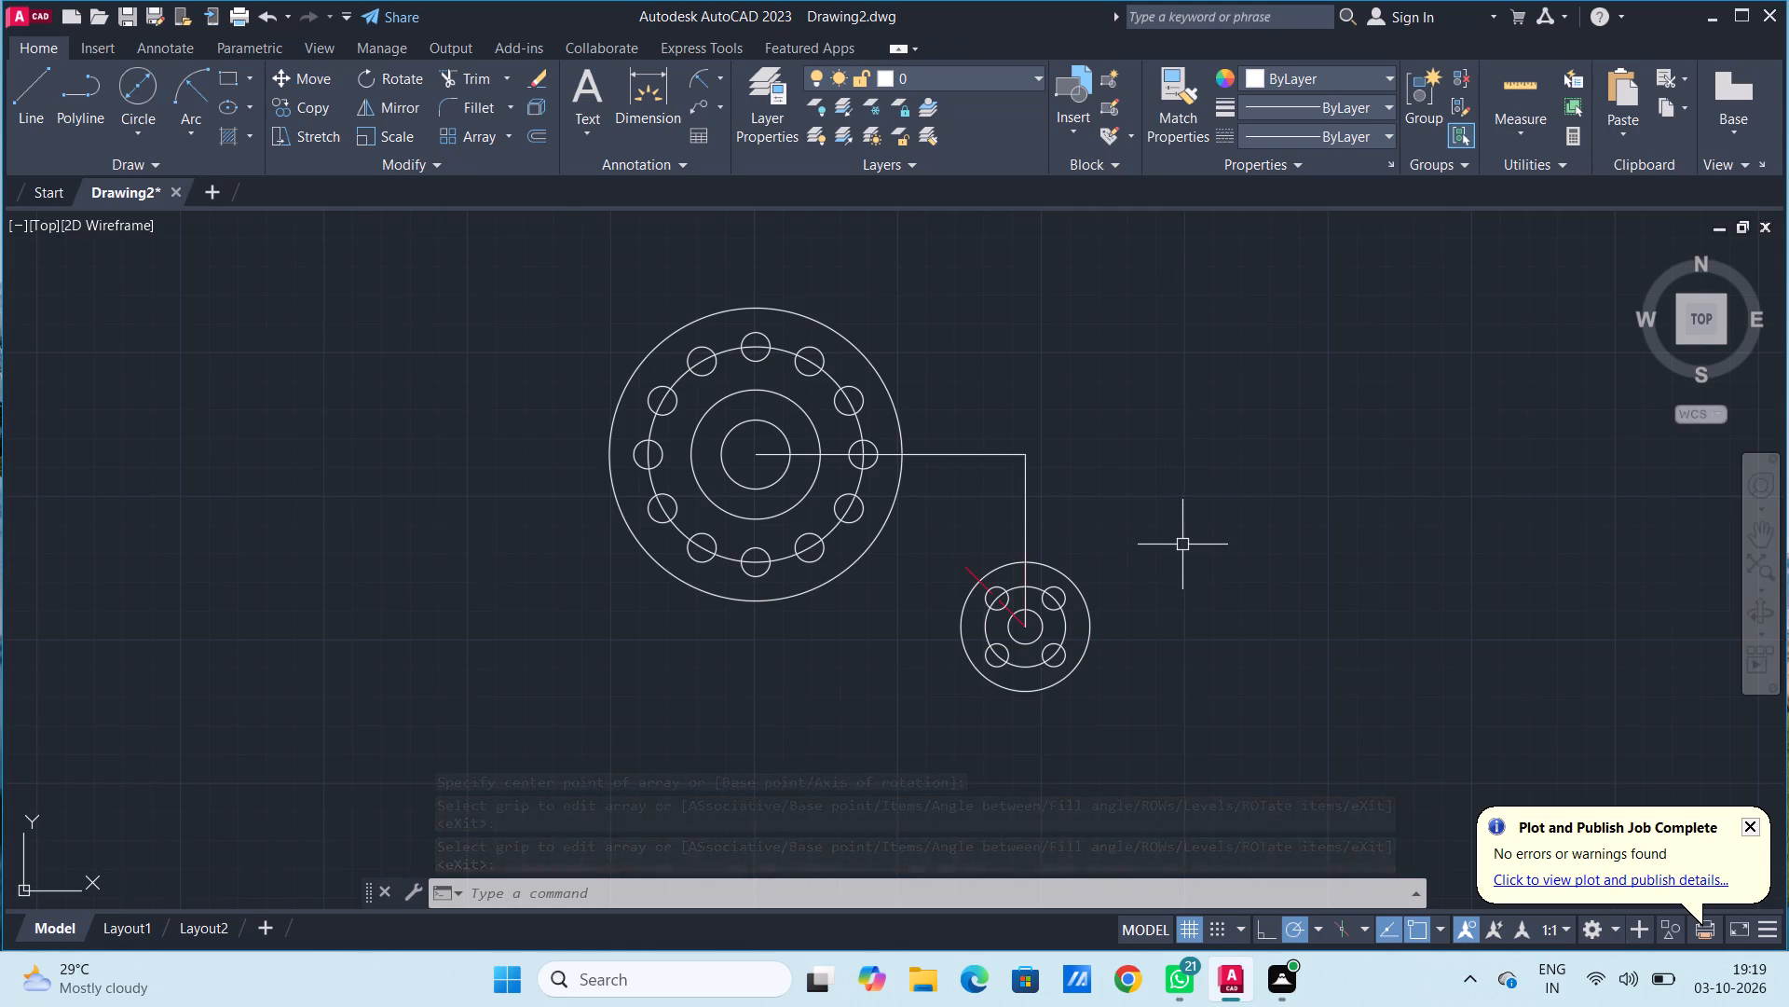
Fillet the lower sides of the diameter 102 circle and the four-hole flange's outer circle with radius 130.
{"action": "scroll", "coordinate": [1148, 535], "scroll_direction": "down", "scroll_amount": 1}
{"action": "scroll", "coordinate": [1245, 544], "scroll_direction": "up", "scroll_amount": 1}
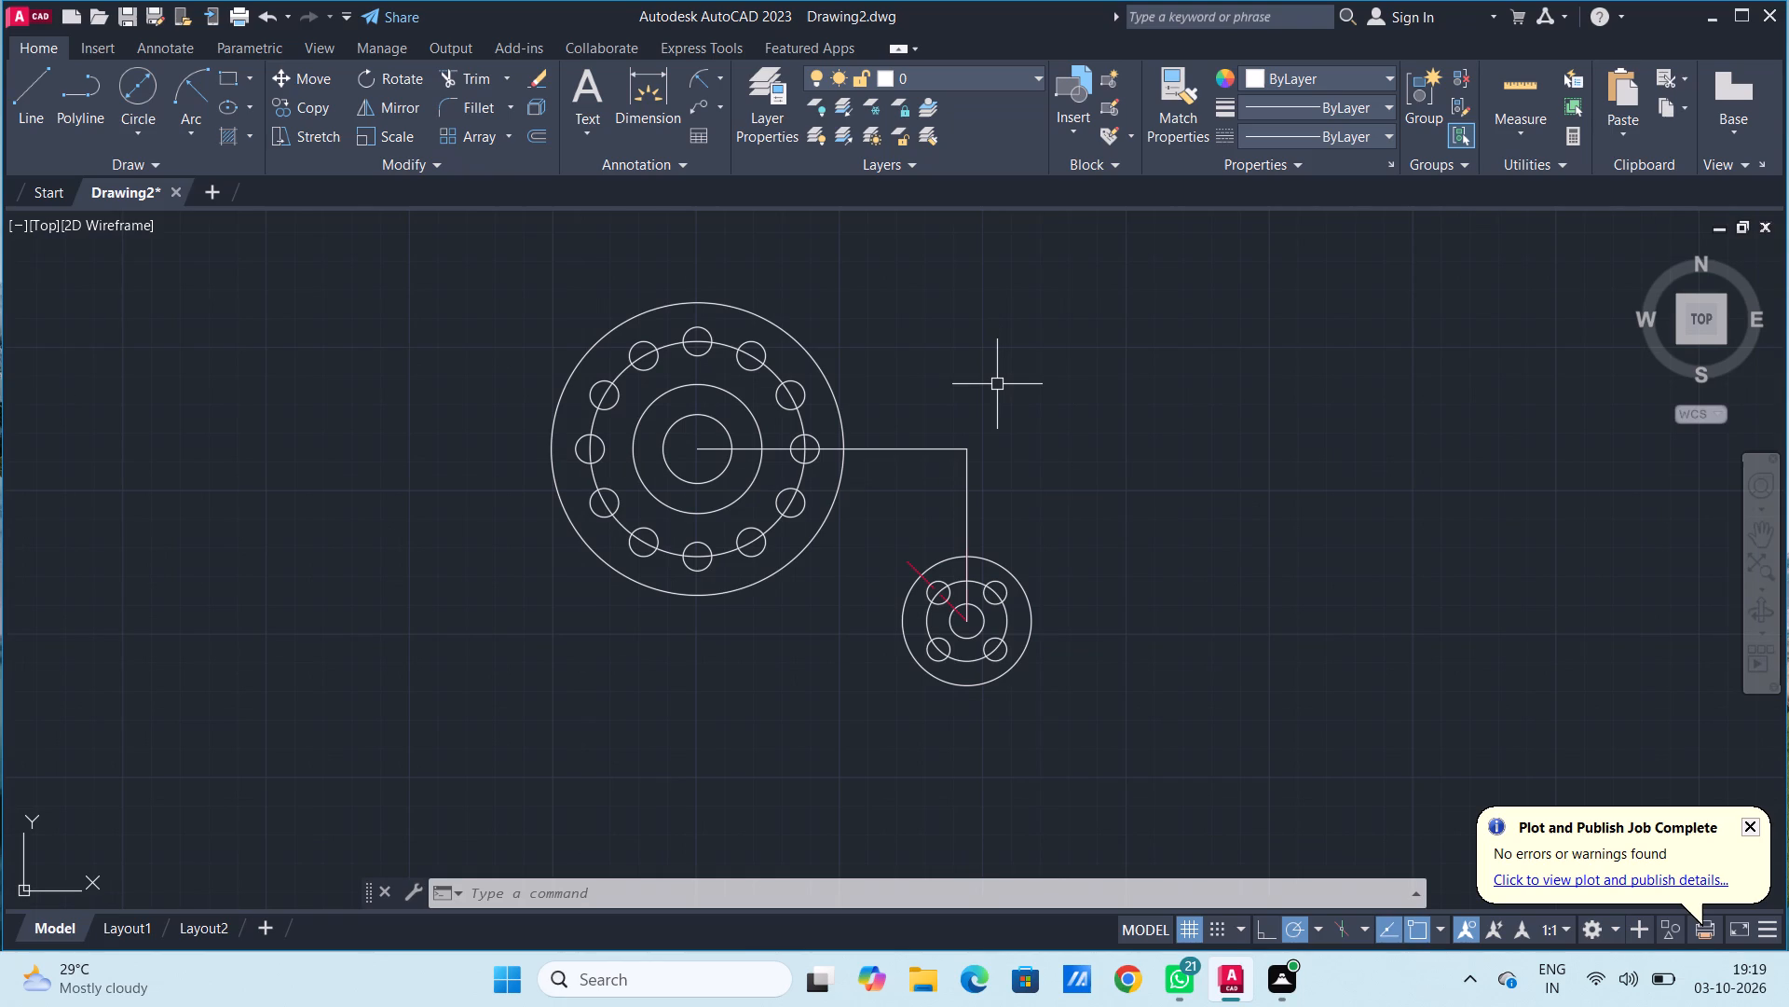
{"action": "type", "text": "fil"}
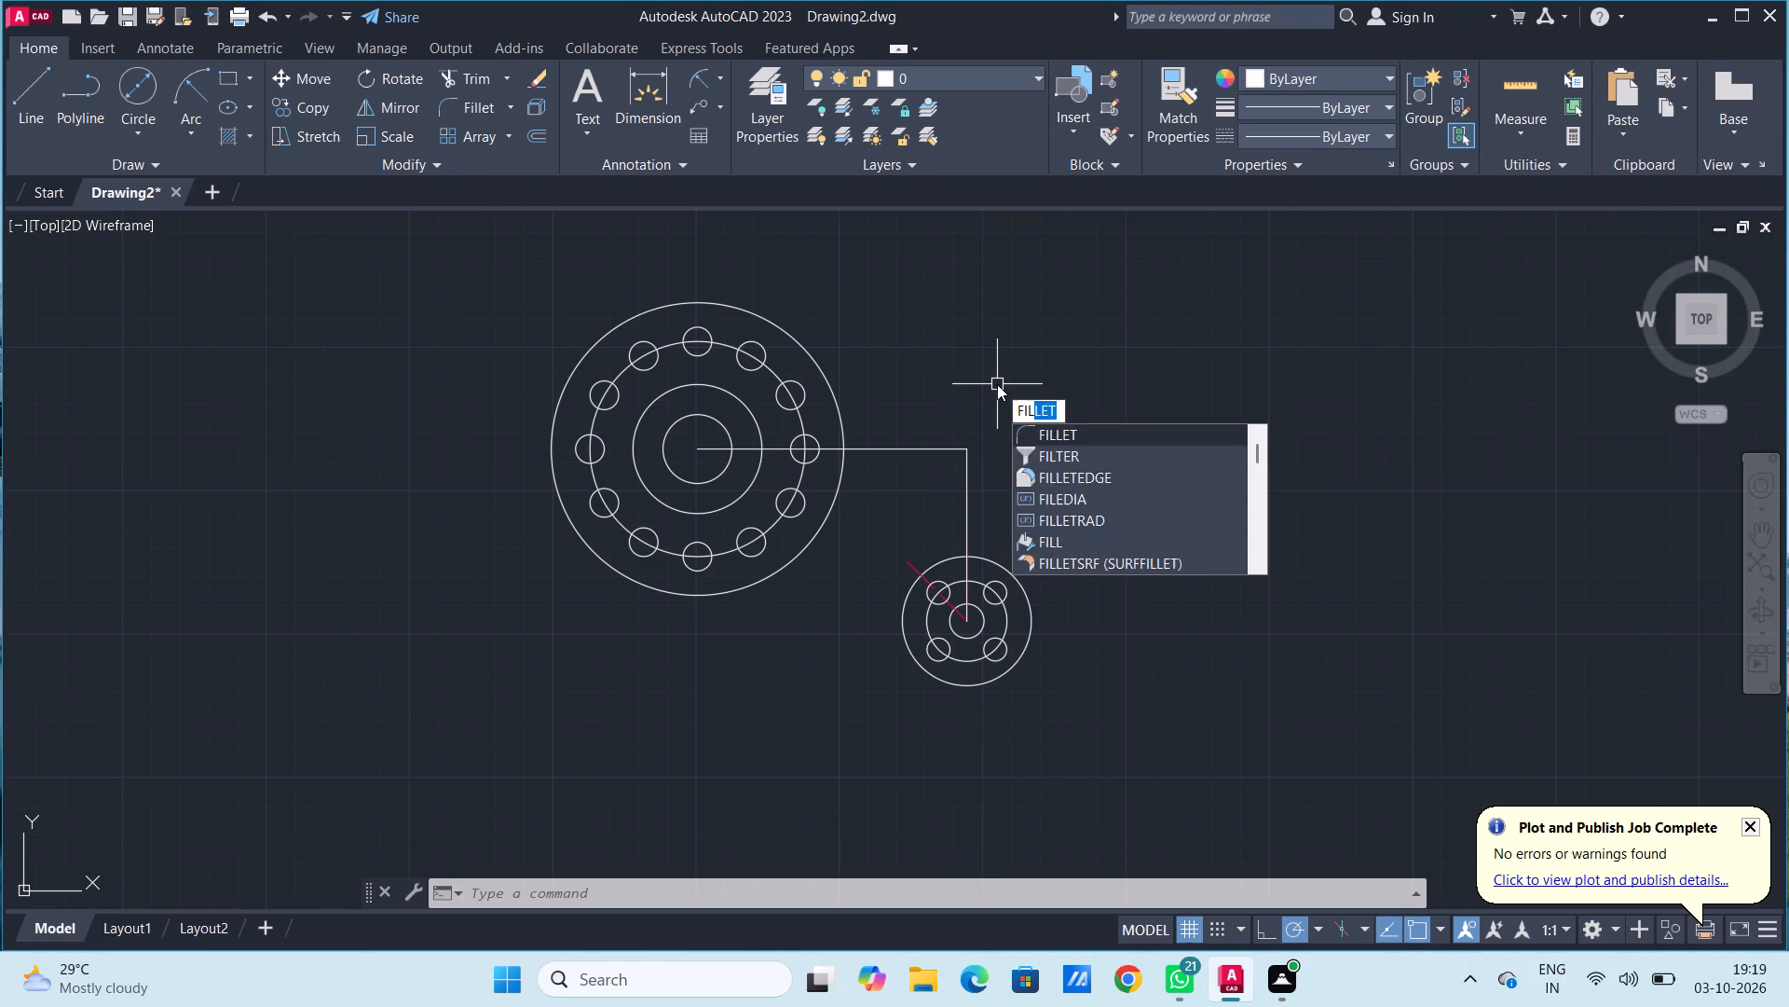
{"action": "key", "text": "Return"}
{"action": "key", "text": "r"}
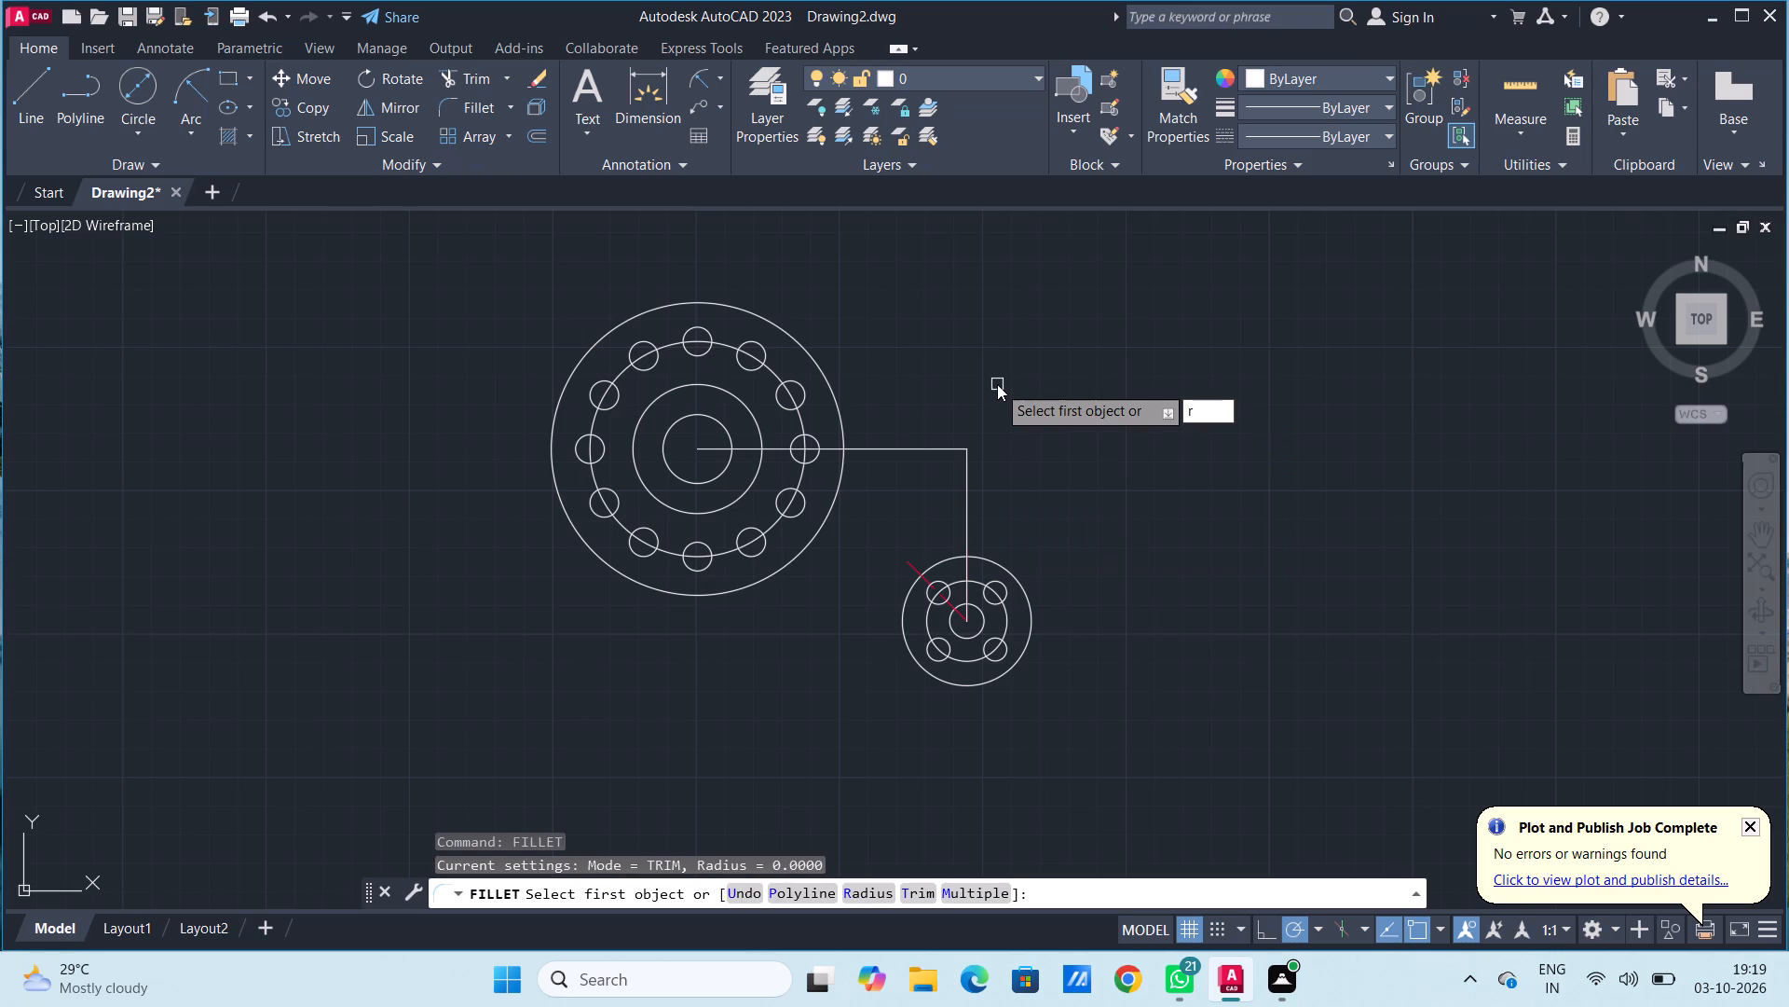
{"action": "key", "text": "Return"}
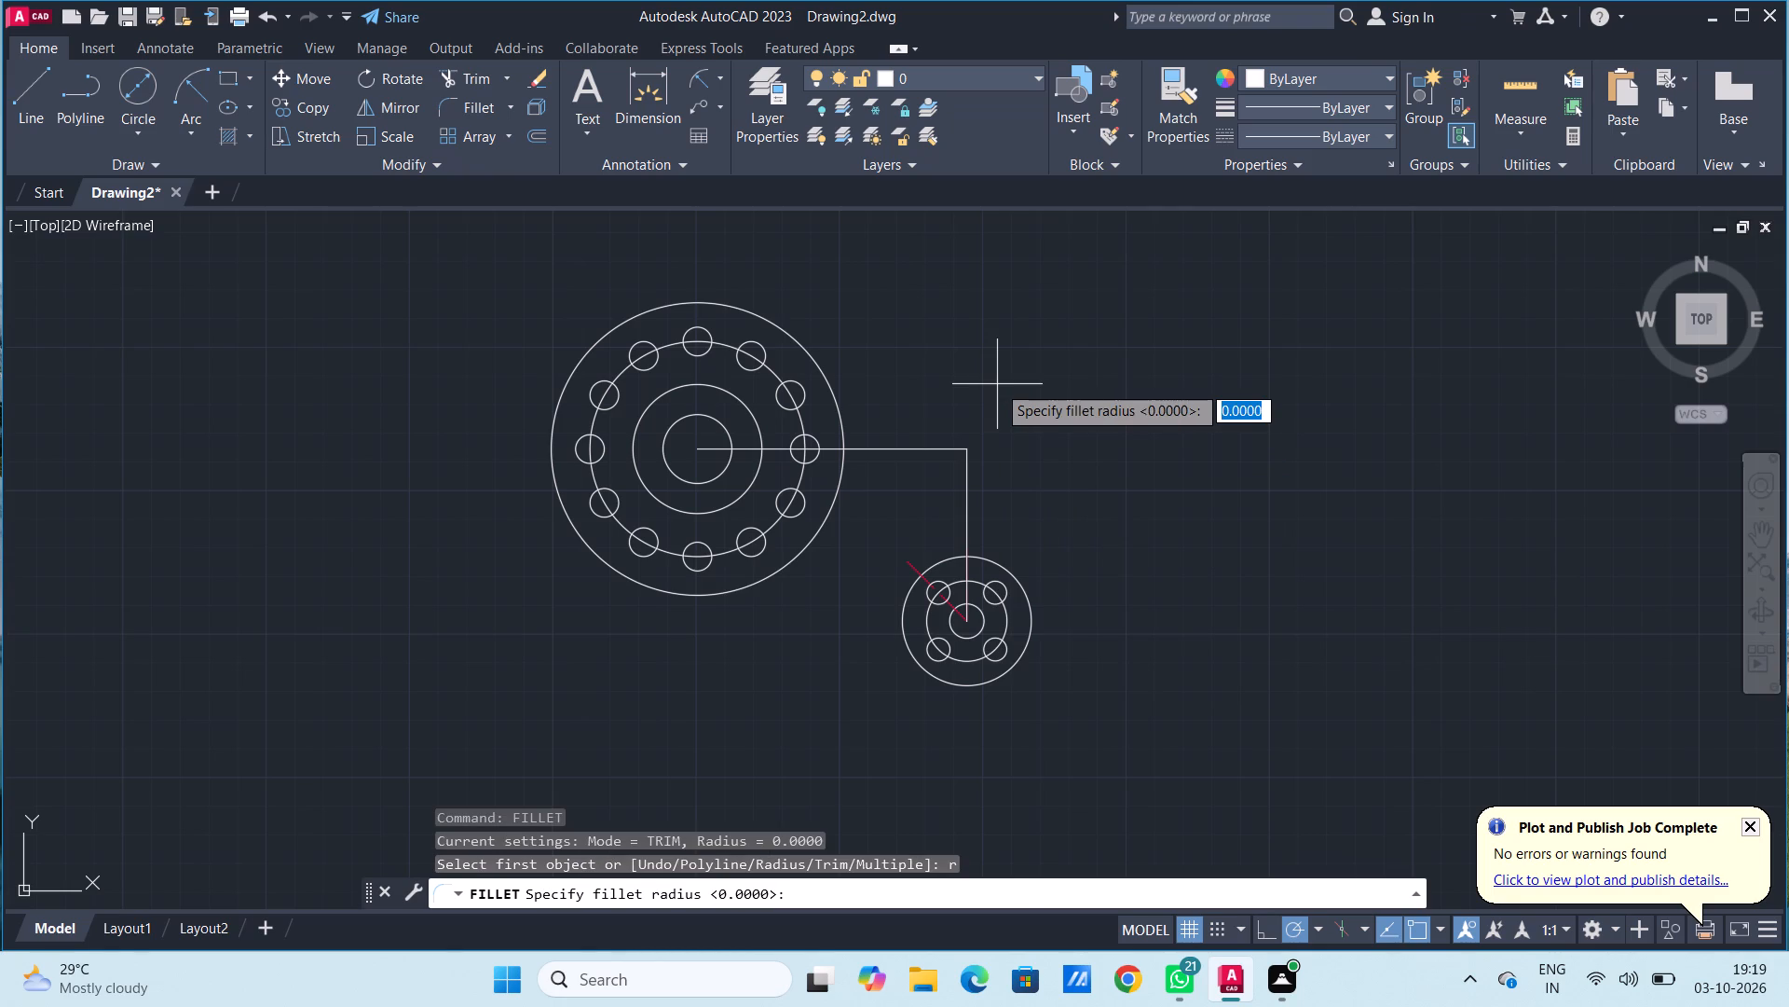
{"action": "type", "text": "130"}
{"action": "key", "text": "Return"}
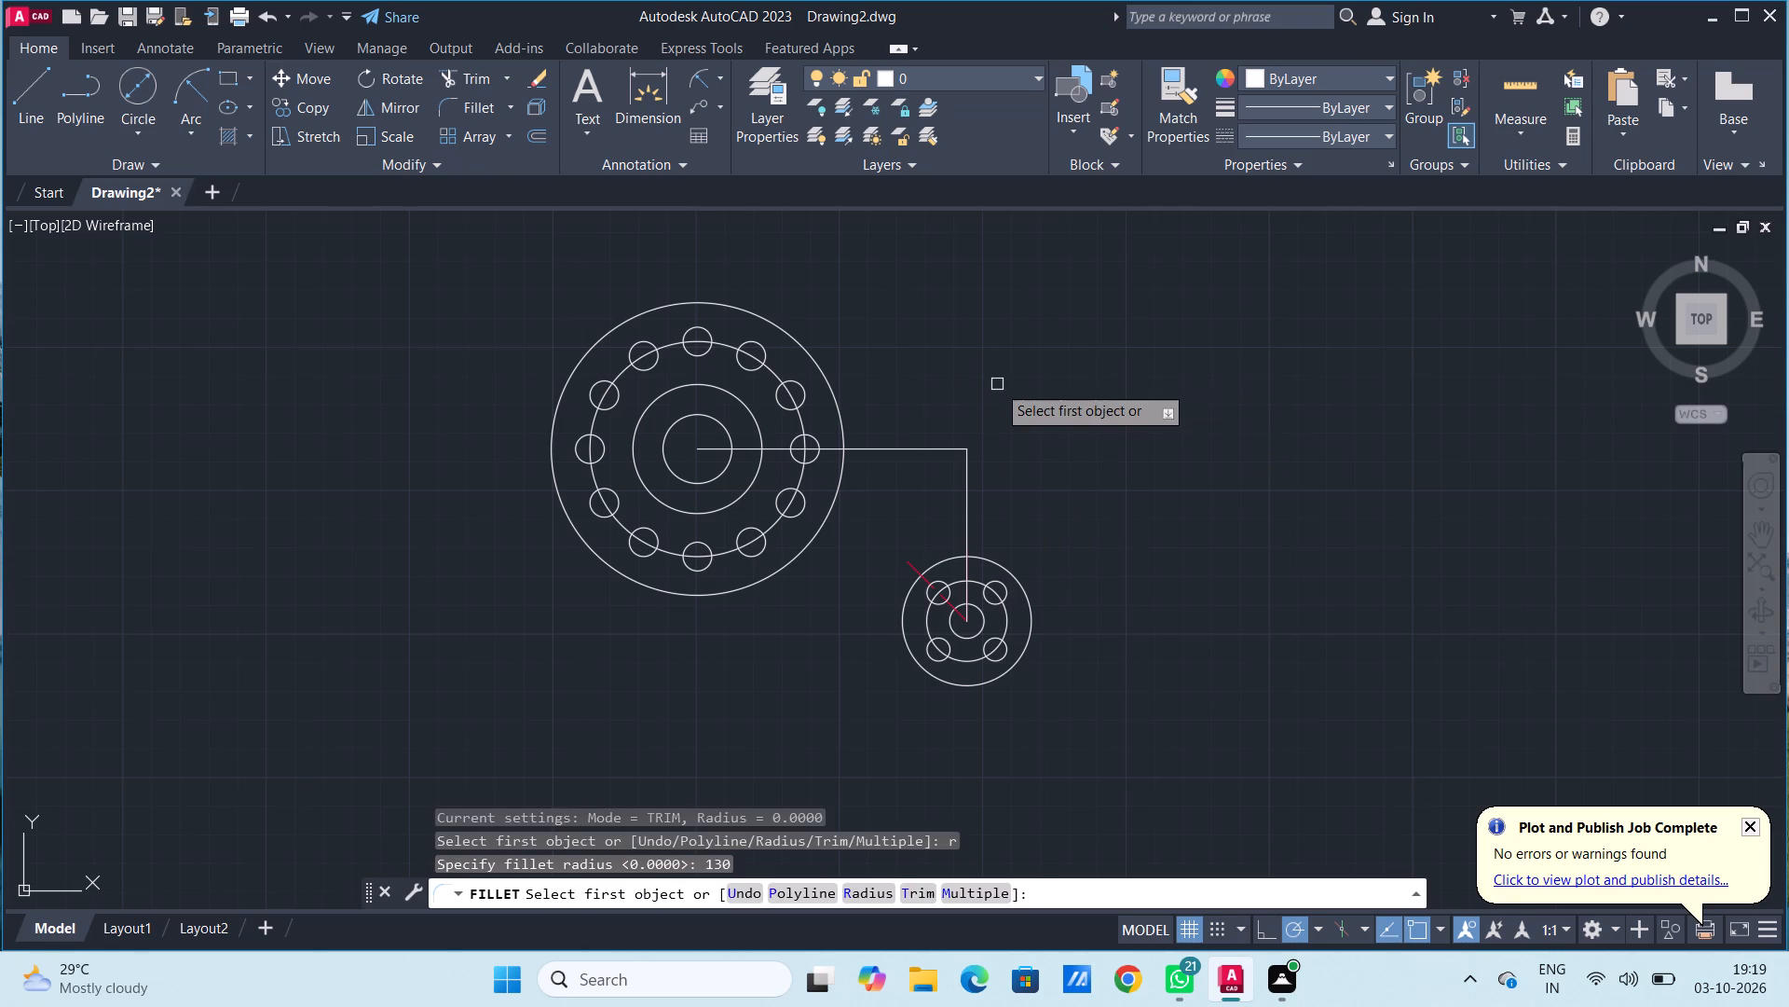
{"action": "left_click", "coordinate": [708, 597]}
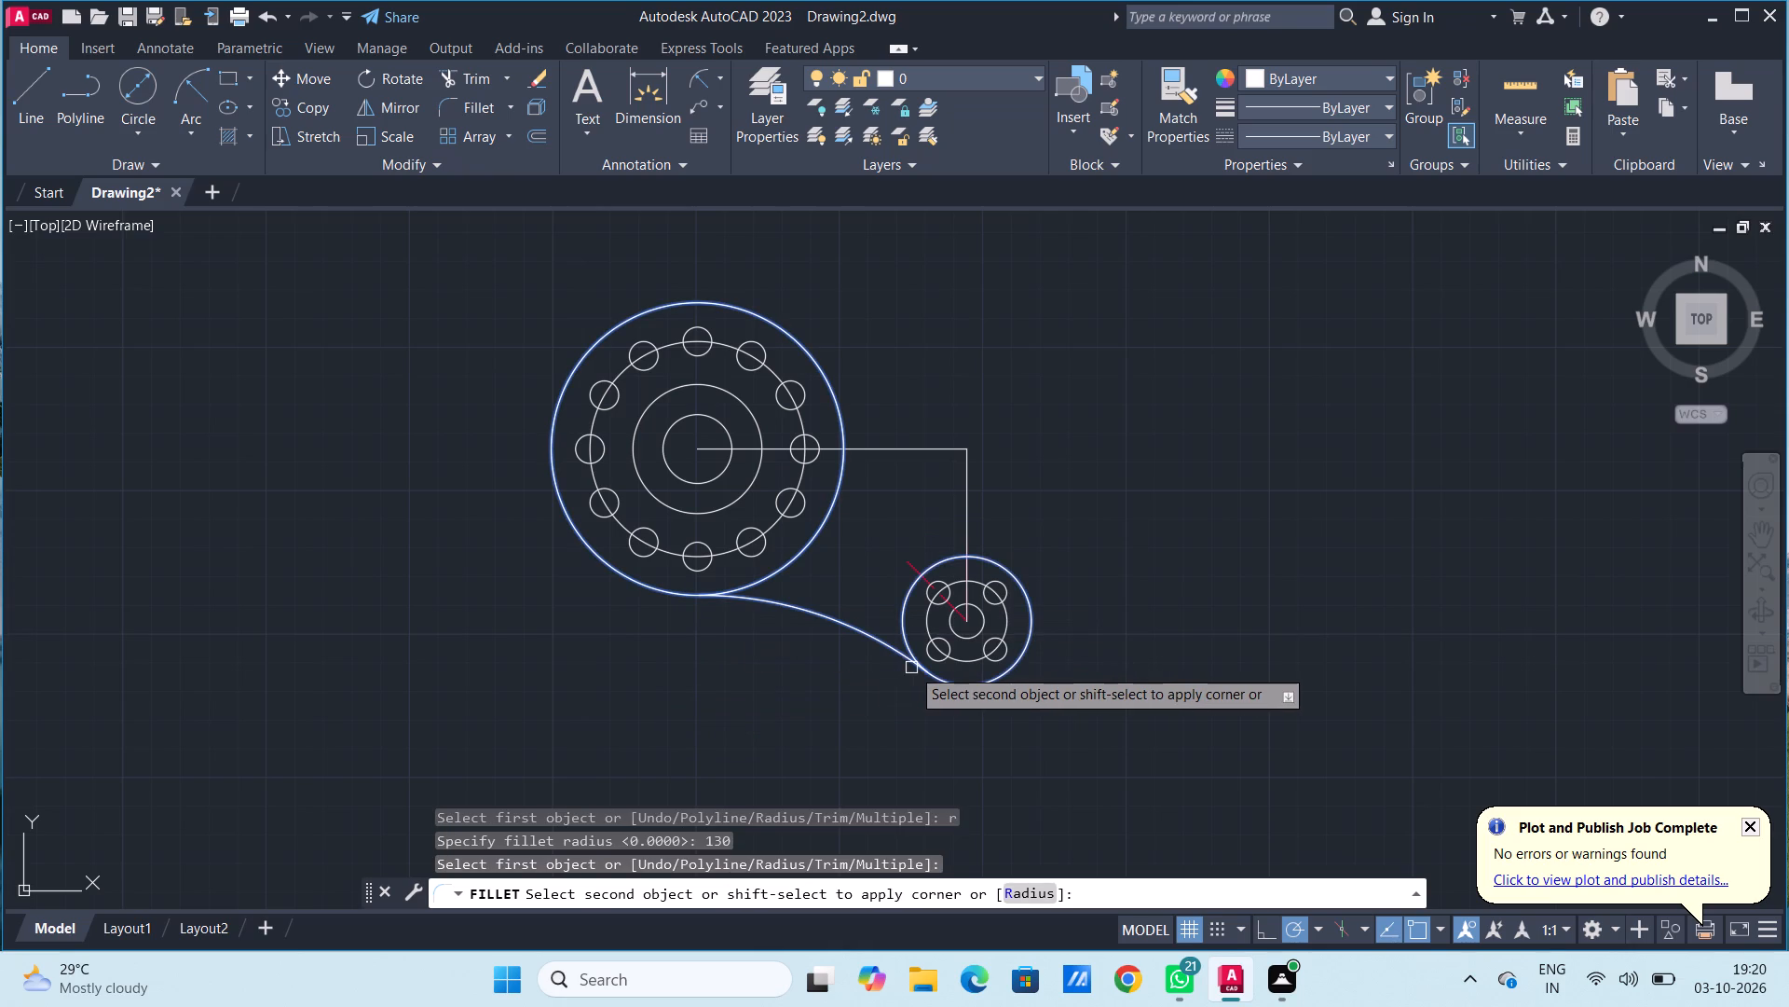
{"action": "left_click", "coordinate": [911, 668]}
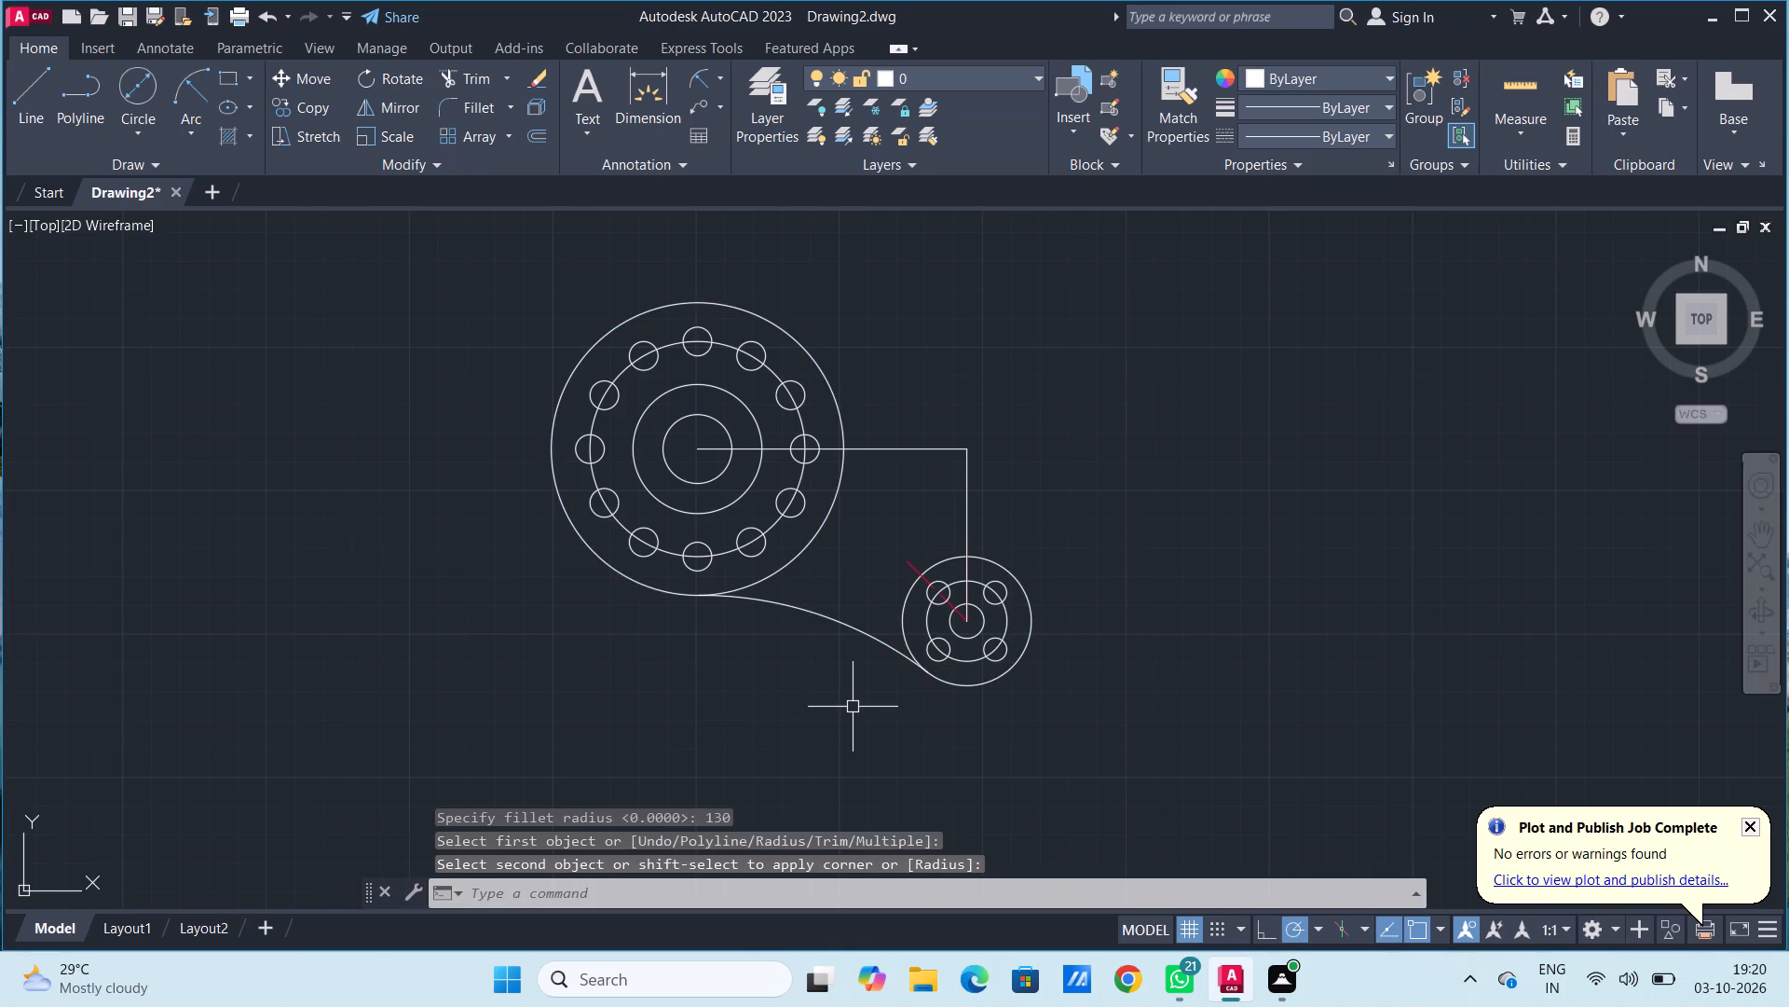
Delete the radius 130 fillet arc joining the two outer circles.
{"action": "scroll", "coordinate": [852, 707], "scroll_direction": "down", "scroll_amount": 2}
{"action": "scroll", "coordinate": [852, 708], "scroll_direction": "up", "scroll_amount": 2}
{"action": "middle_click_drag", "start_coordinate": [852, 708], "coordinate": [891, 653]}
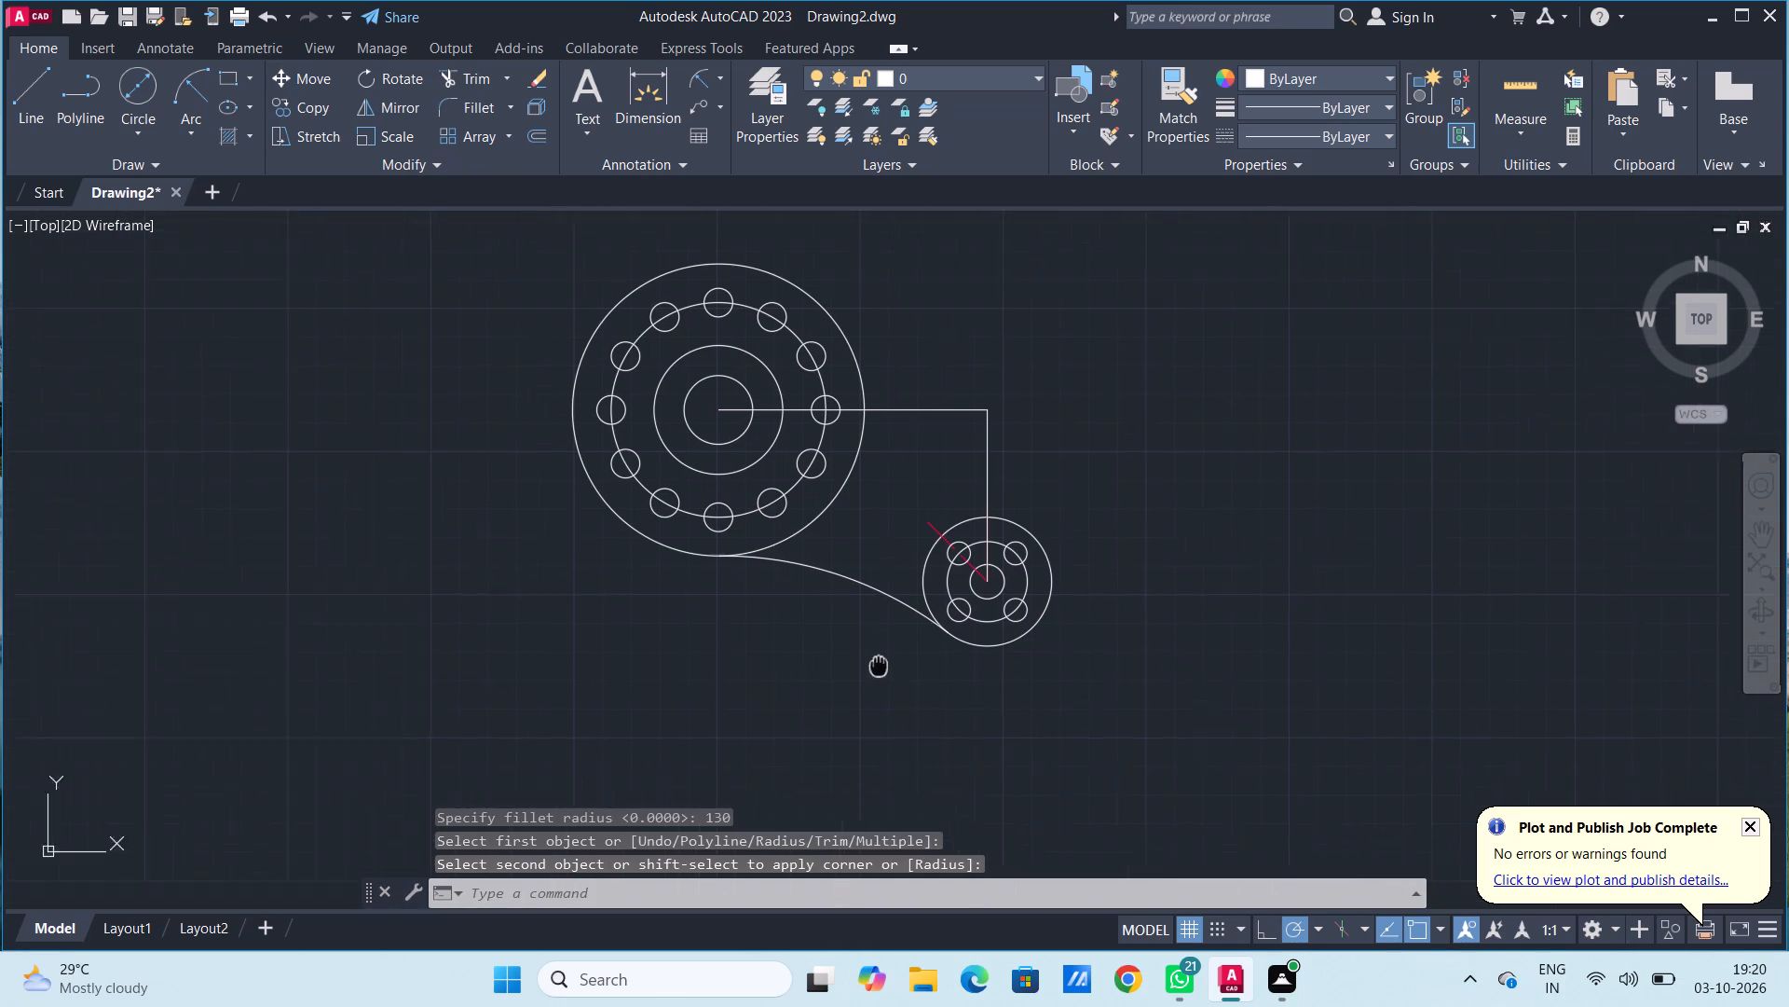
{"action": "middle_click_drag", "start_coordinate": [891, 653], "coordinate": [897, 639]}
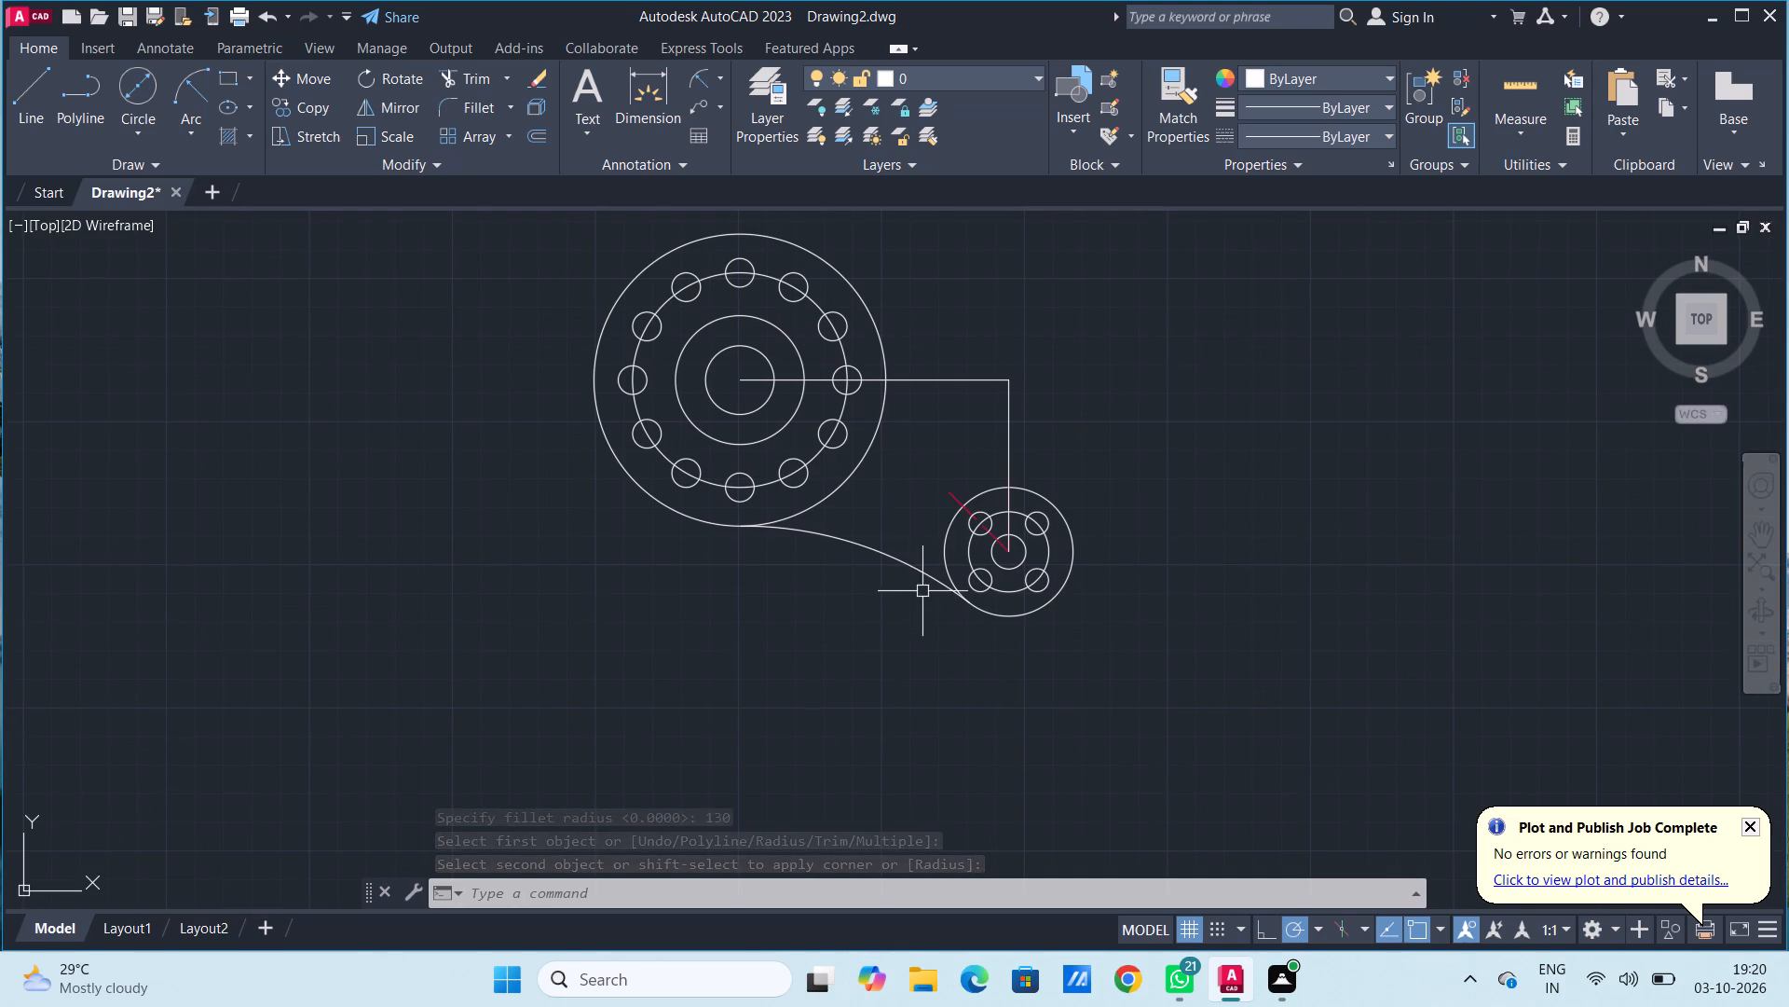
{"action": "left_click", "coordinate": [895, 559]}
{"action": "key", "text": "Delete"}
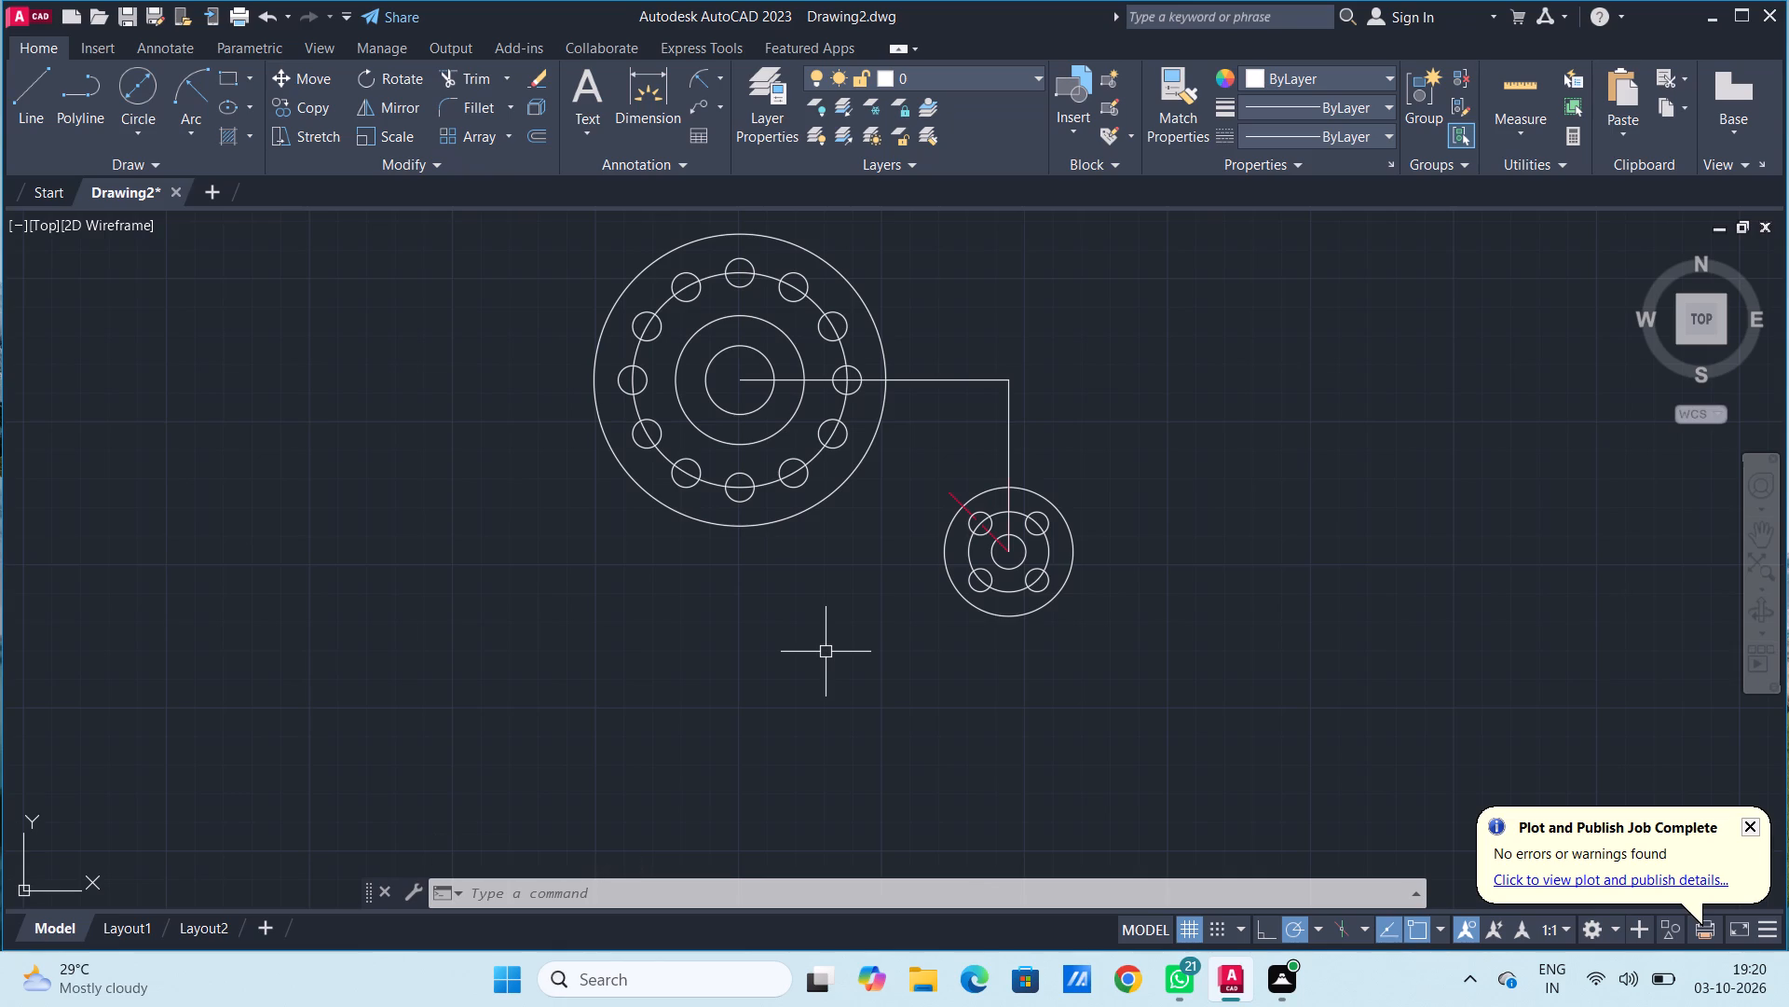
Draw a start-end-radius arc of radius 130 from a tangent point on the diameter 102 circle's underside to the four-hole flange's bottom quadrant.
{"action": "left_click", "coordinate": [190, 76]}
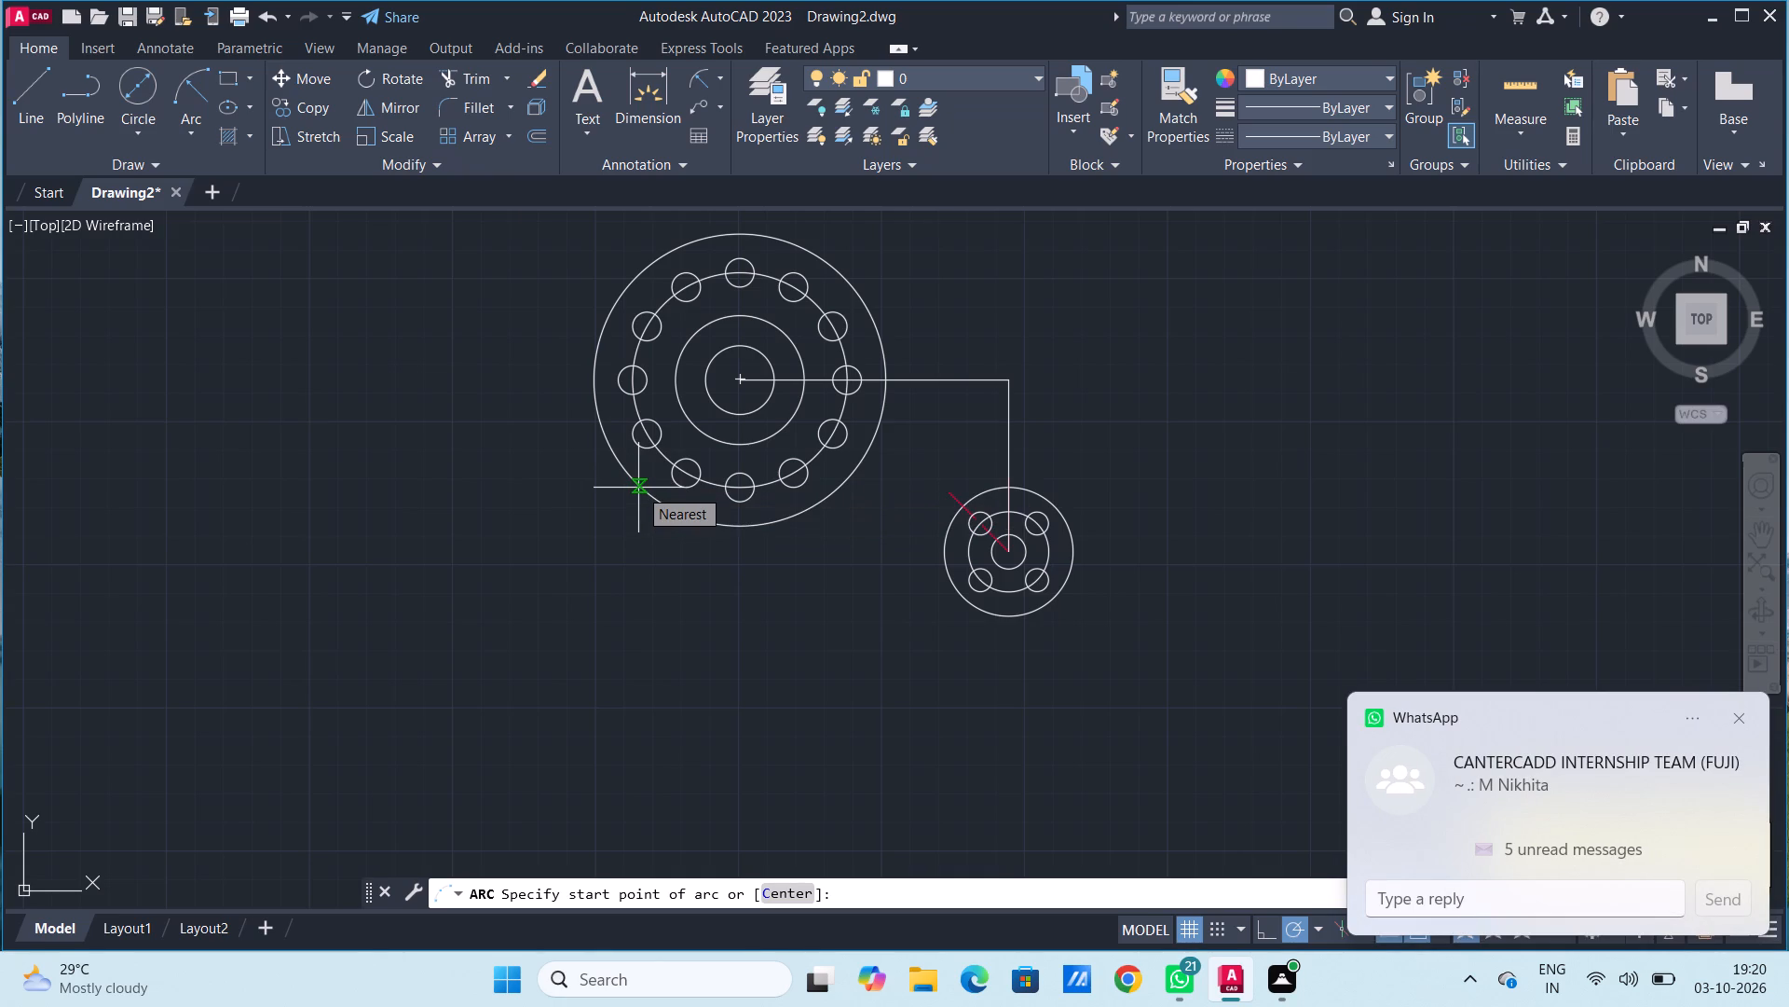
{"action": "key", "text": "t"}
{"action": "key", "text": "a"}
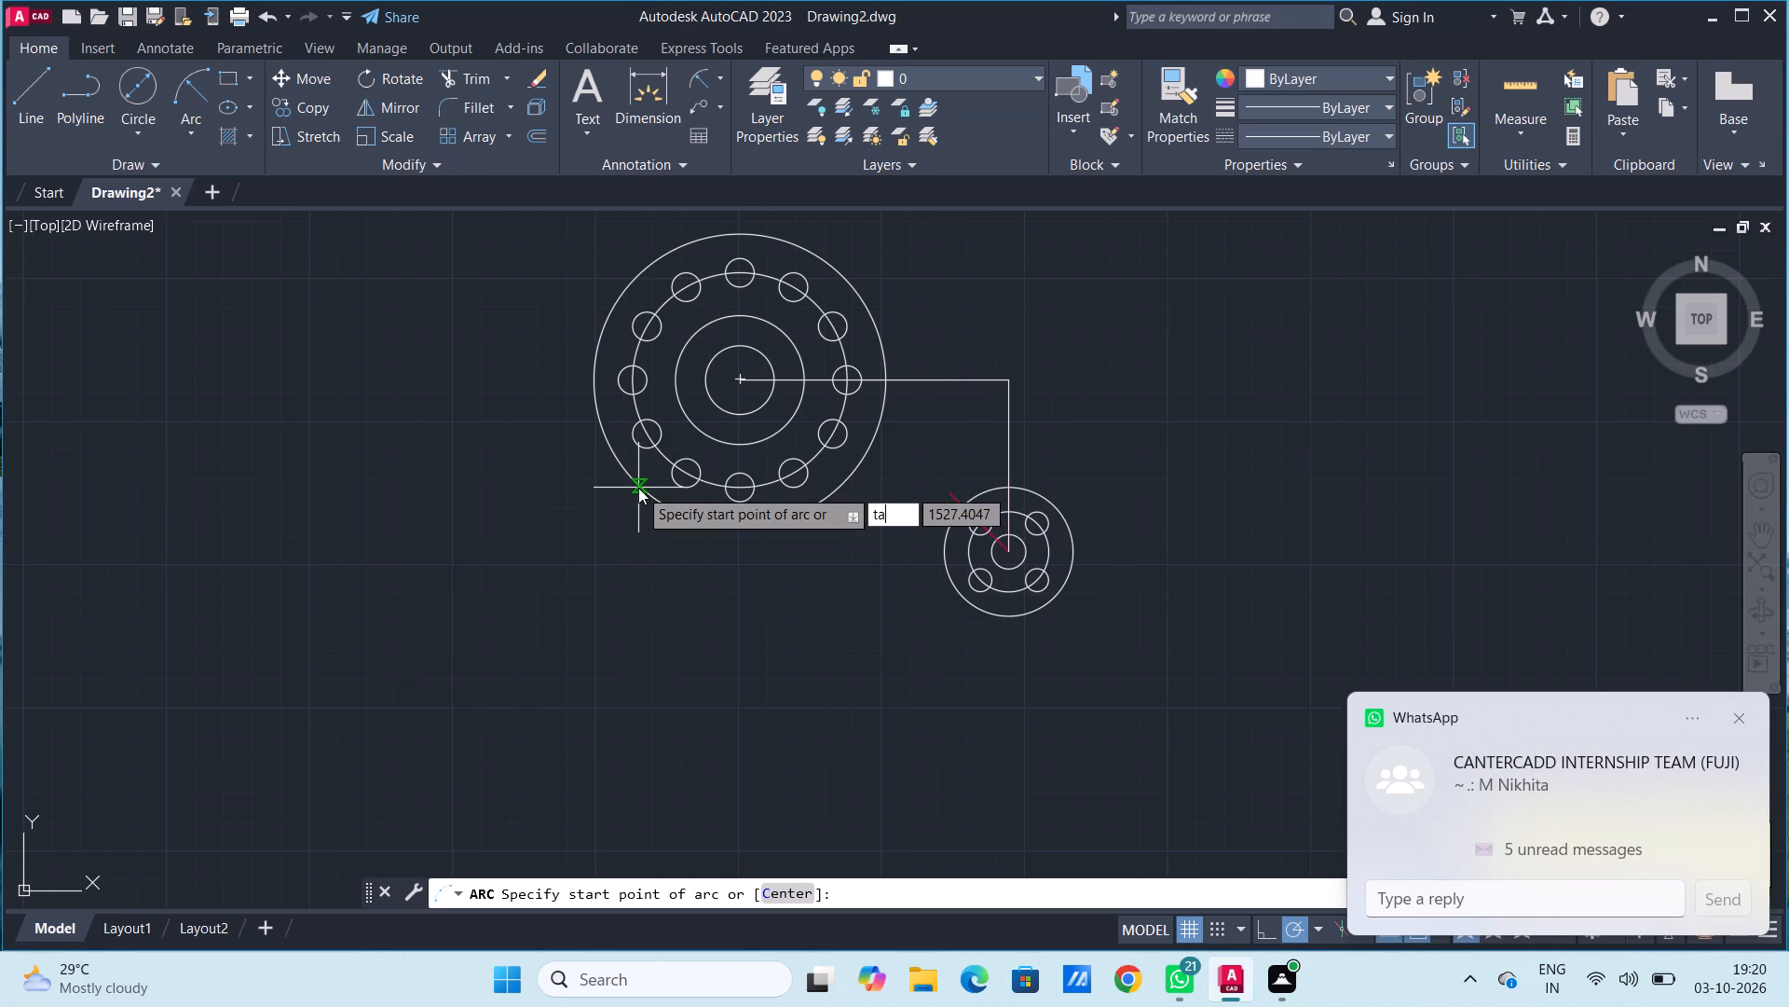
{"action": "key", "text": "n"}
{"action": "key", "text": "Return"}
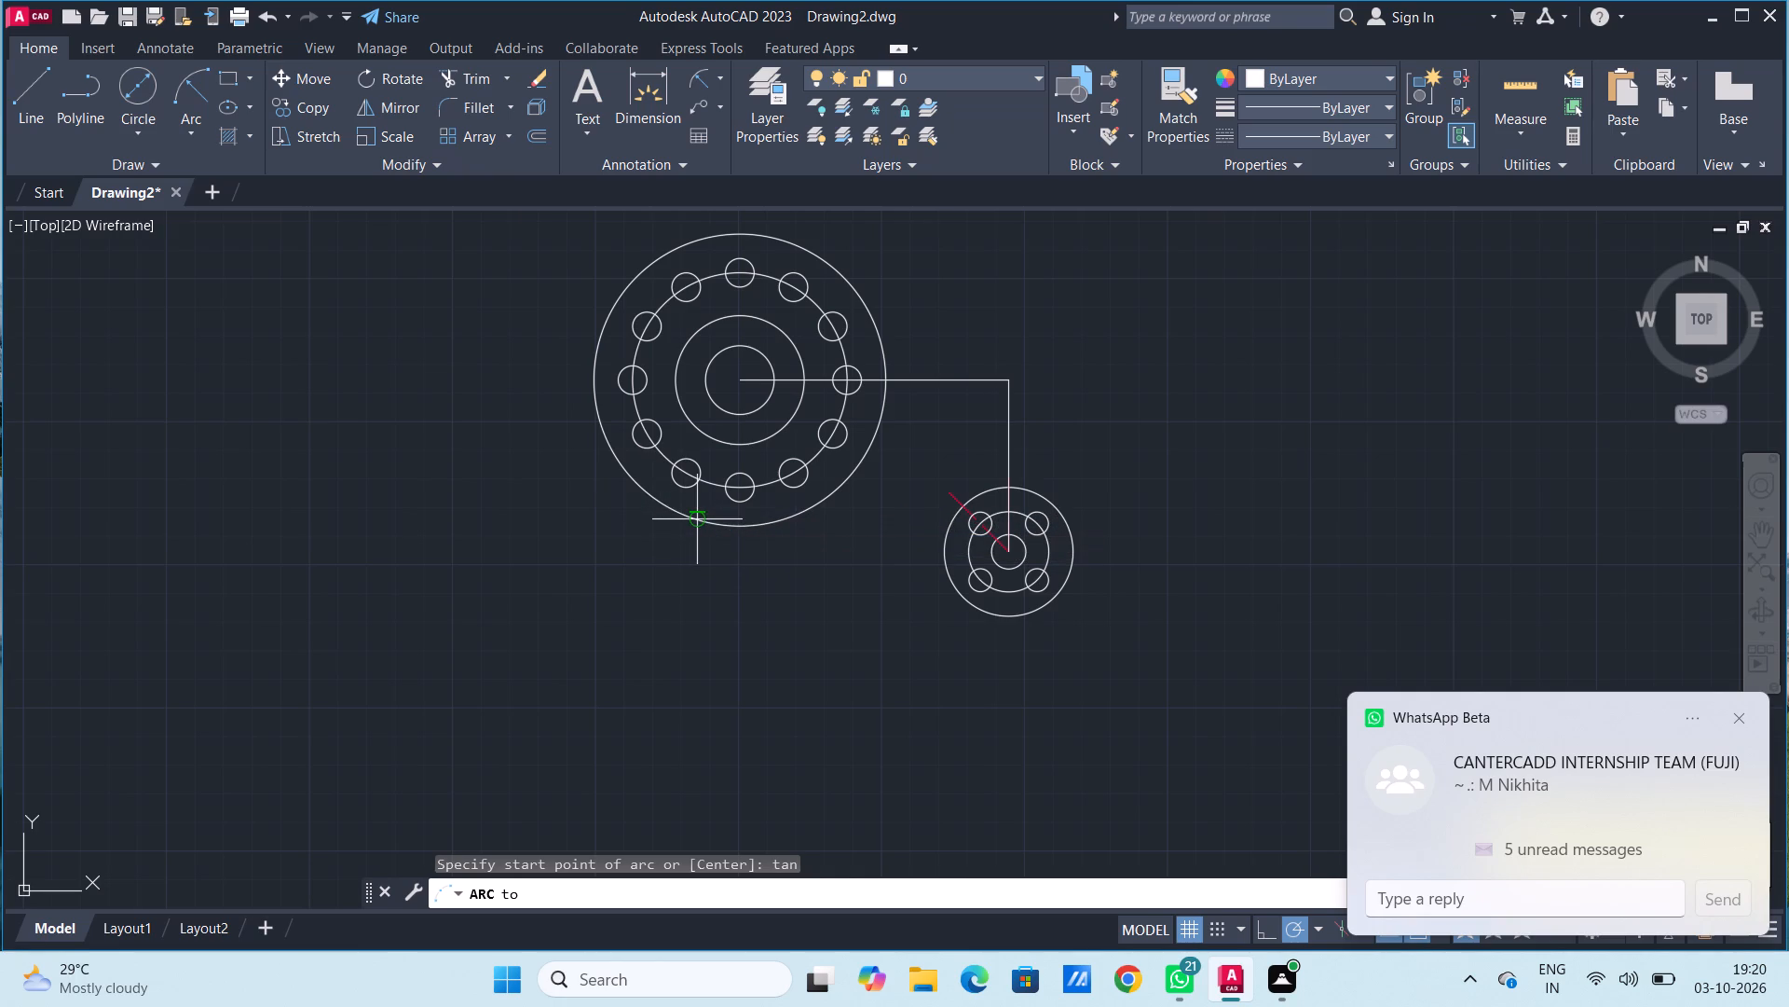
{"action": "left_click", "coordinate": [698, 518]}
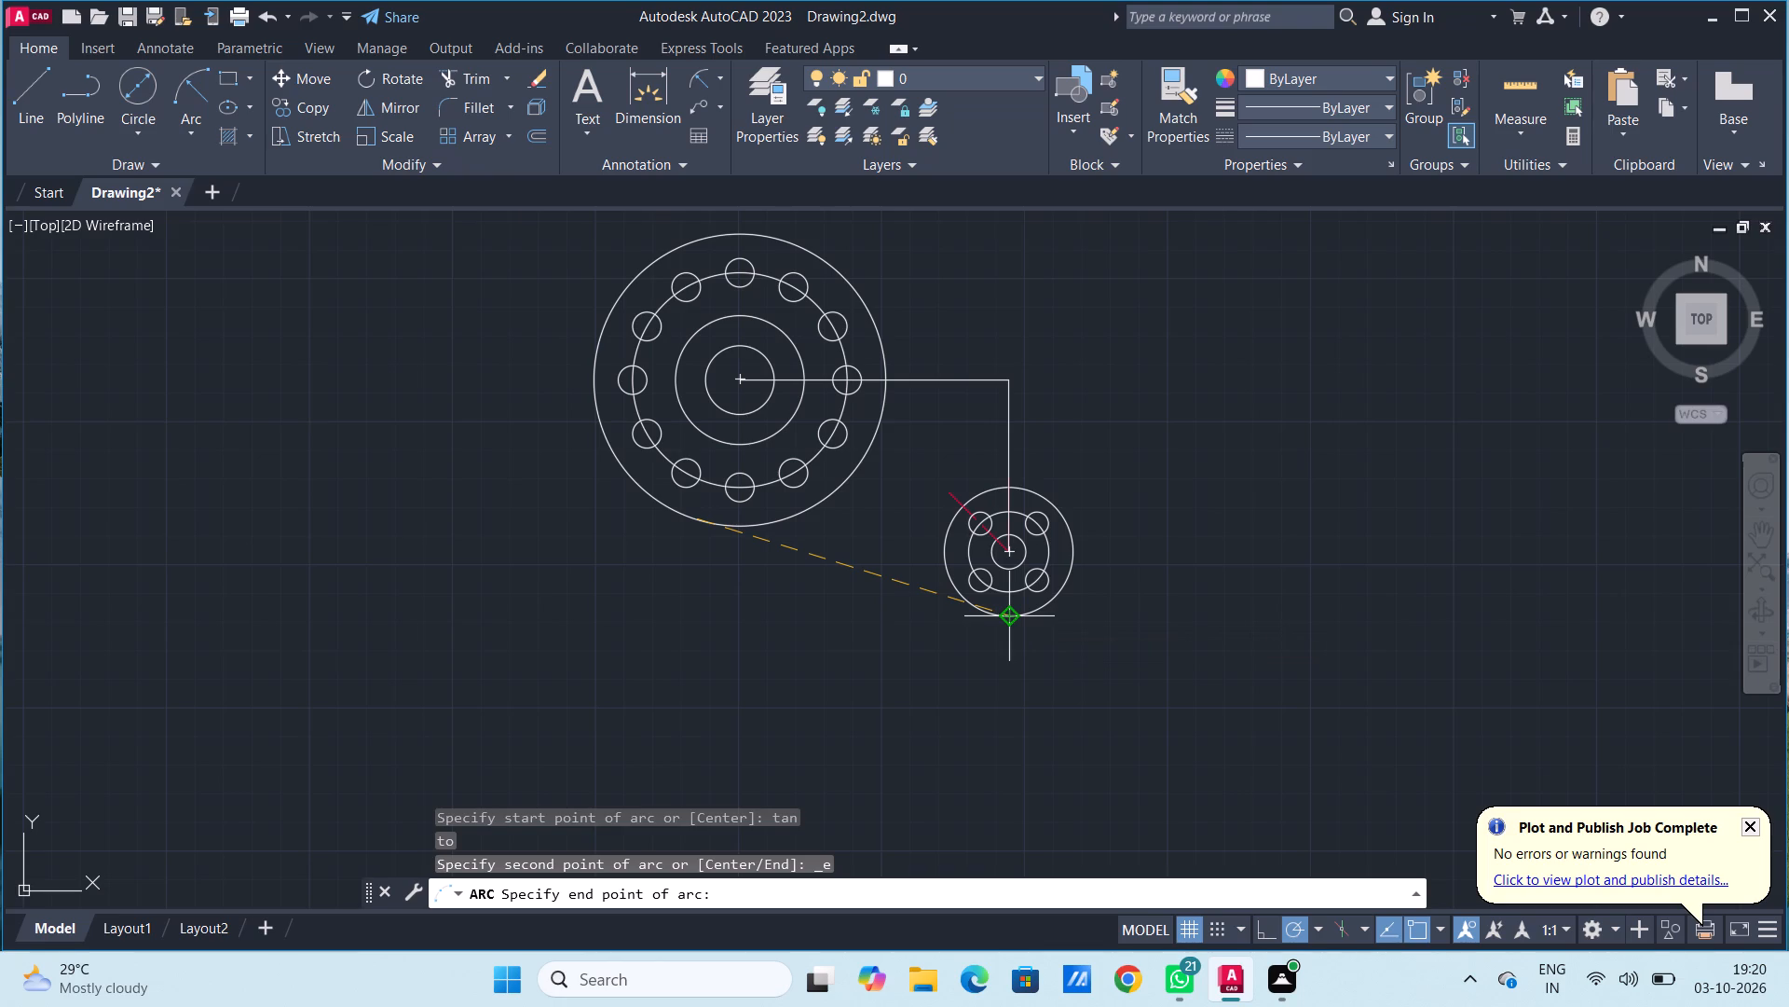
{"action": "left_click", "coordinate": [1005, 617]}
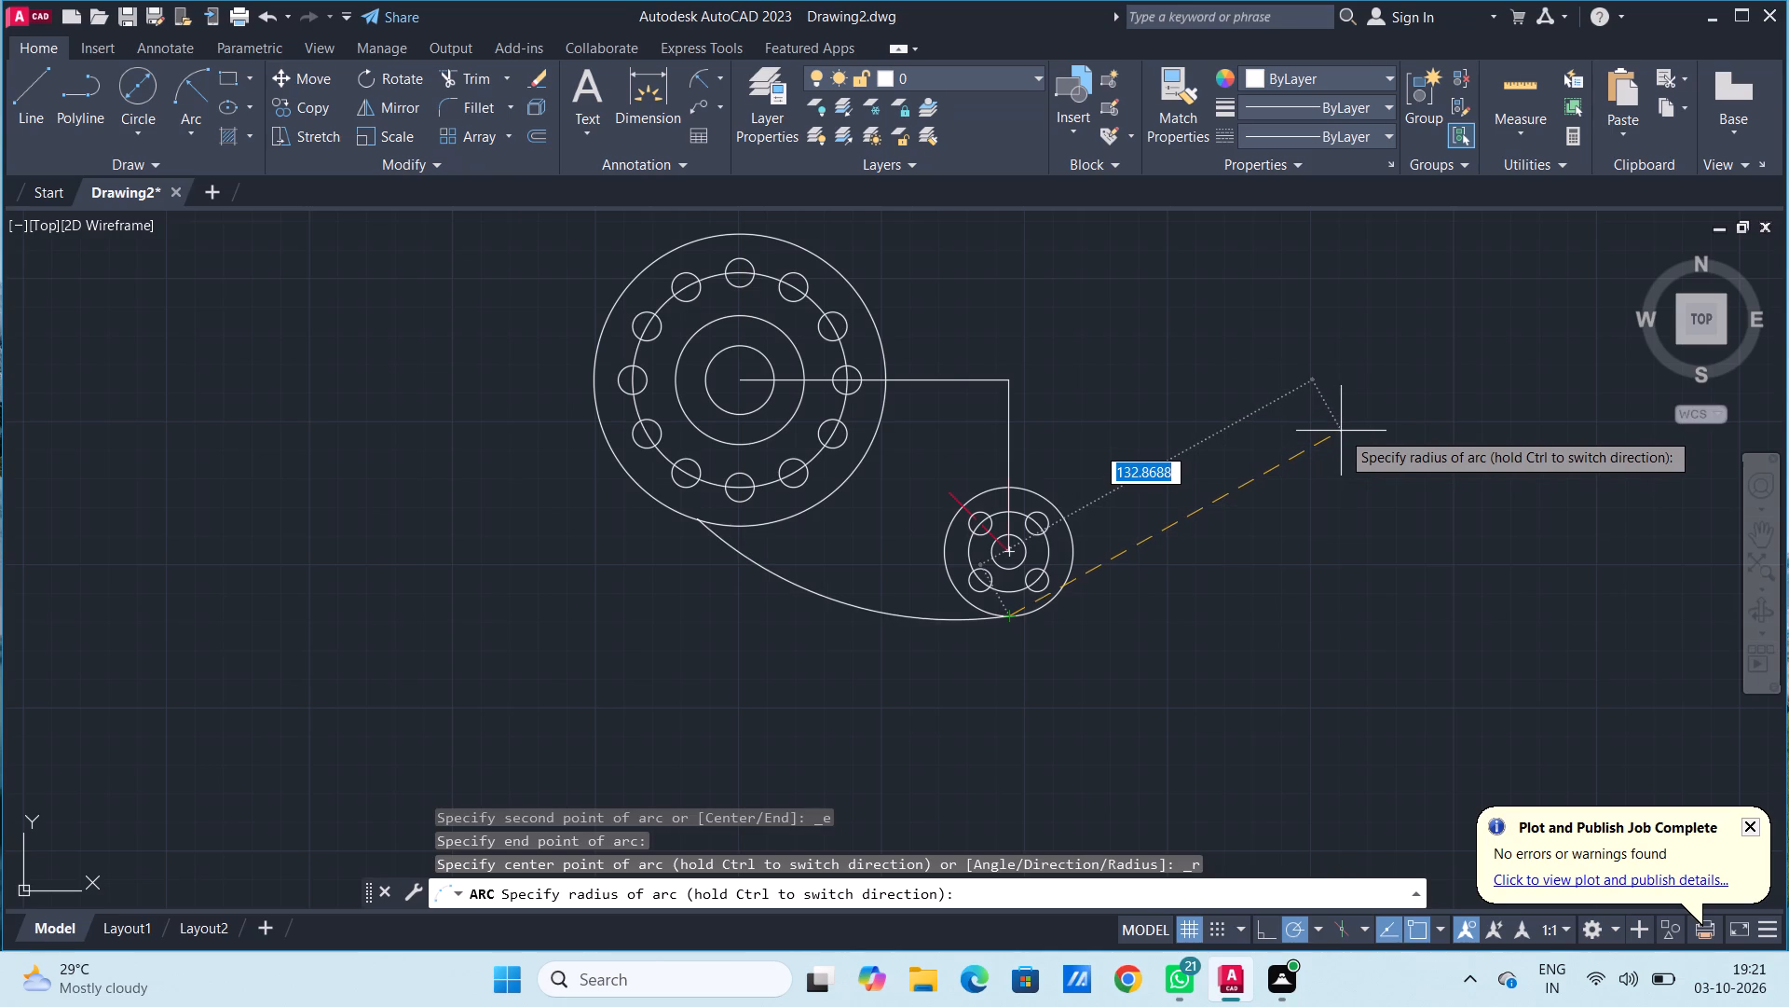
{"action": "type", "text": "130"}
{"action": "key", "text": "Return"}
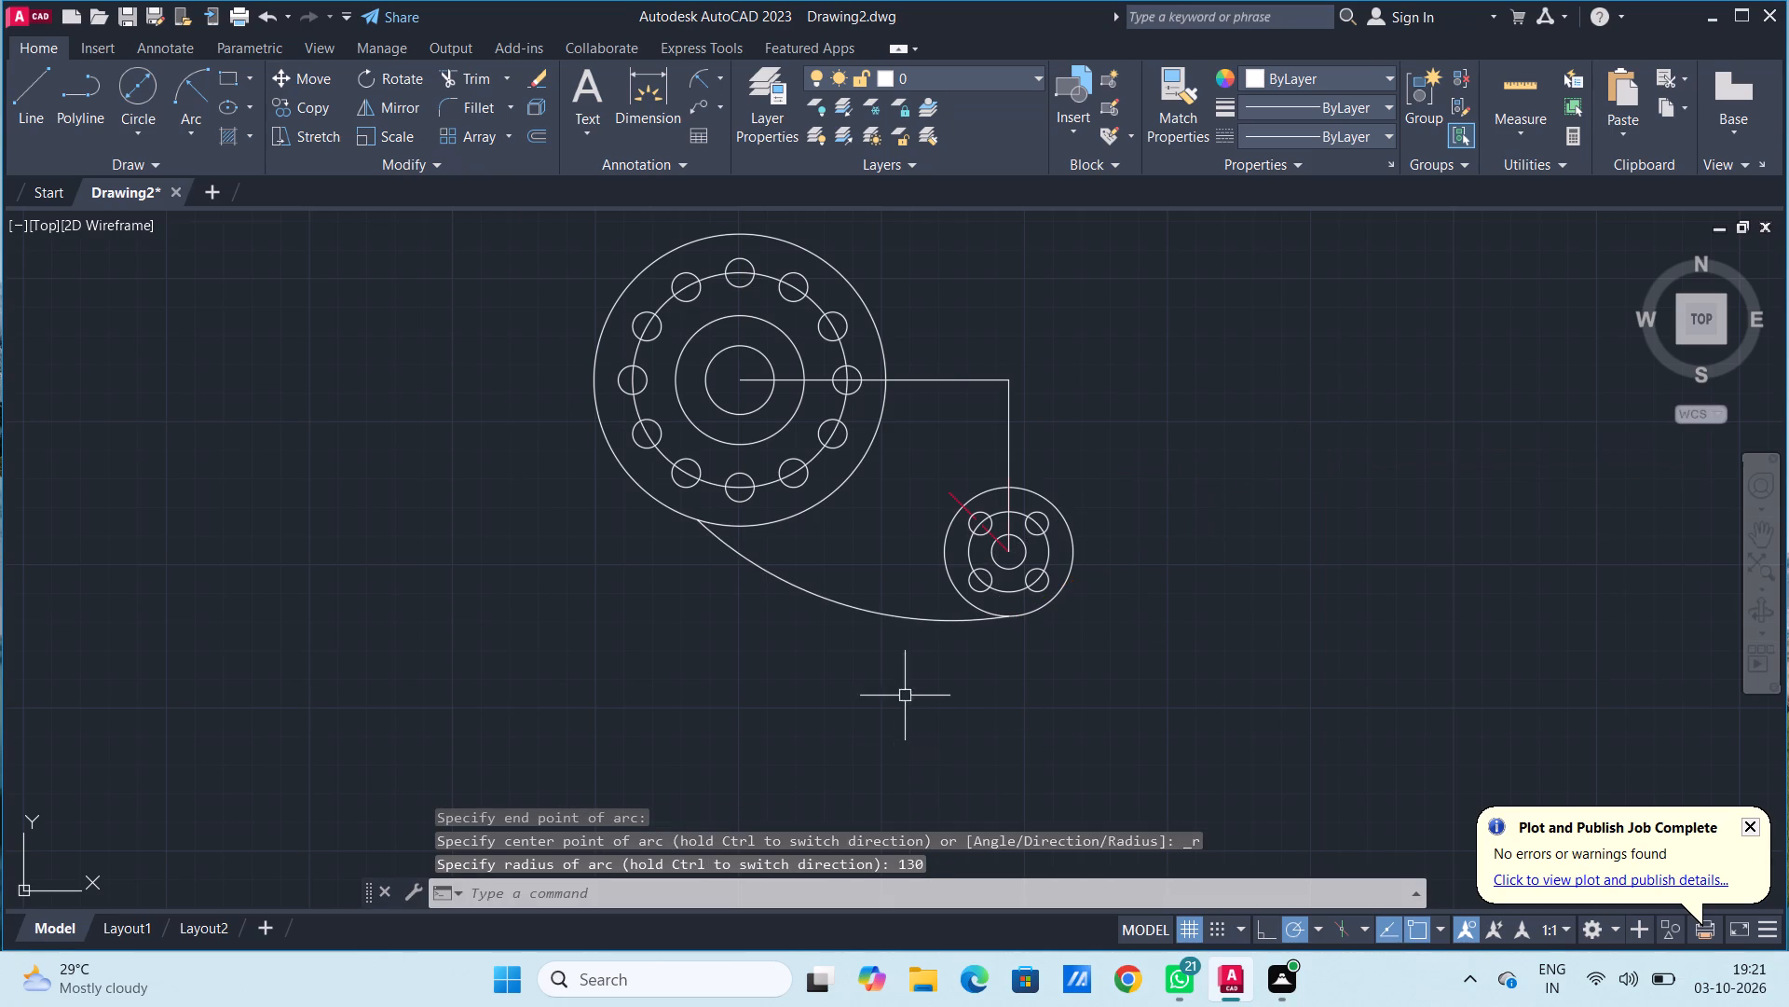
Draw a radius 130 arc from the lower-left side of the diameter 102 circle to the bottom quadrant of the four-hole flange's outer circle.
{"action": "scroll", "coordinate": [926, 586], "scroll_direction": "up", "scroll_amount": 2}
{"action": "scroll", "coordinate": [926, 586], "scroll_direction": "down", "scroll_amount": 2}
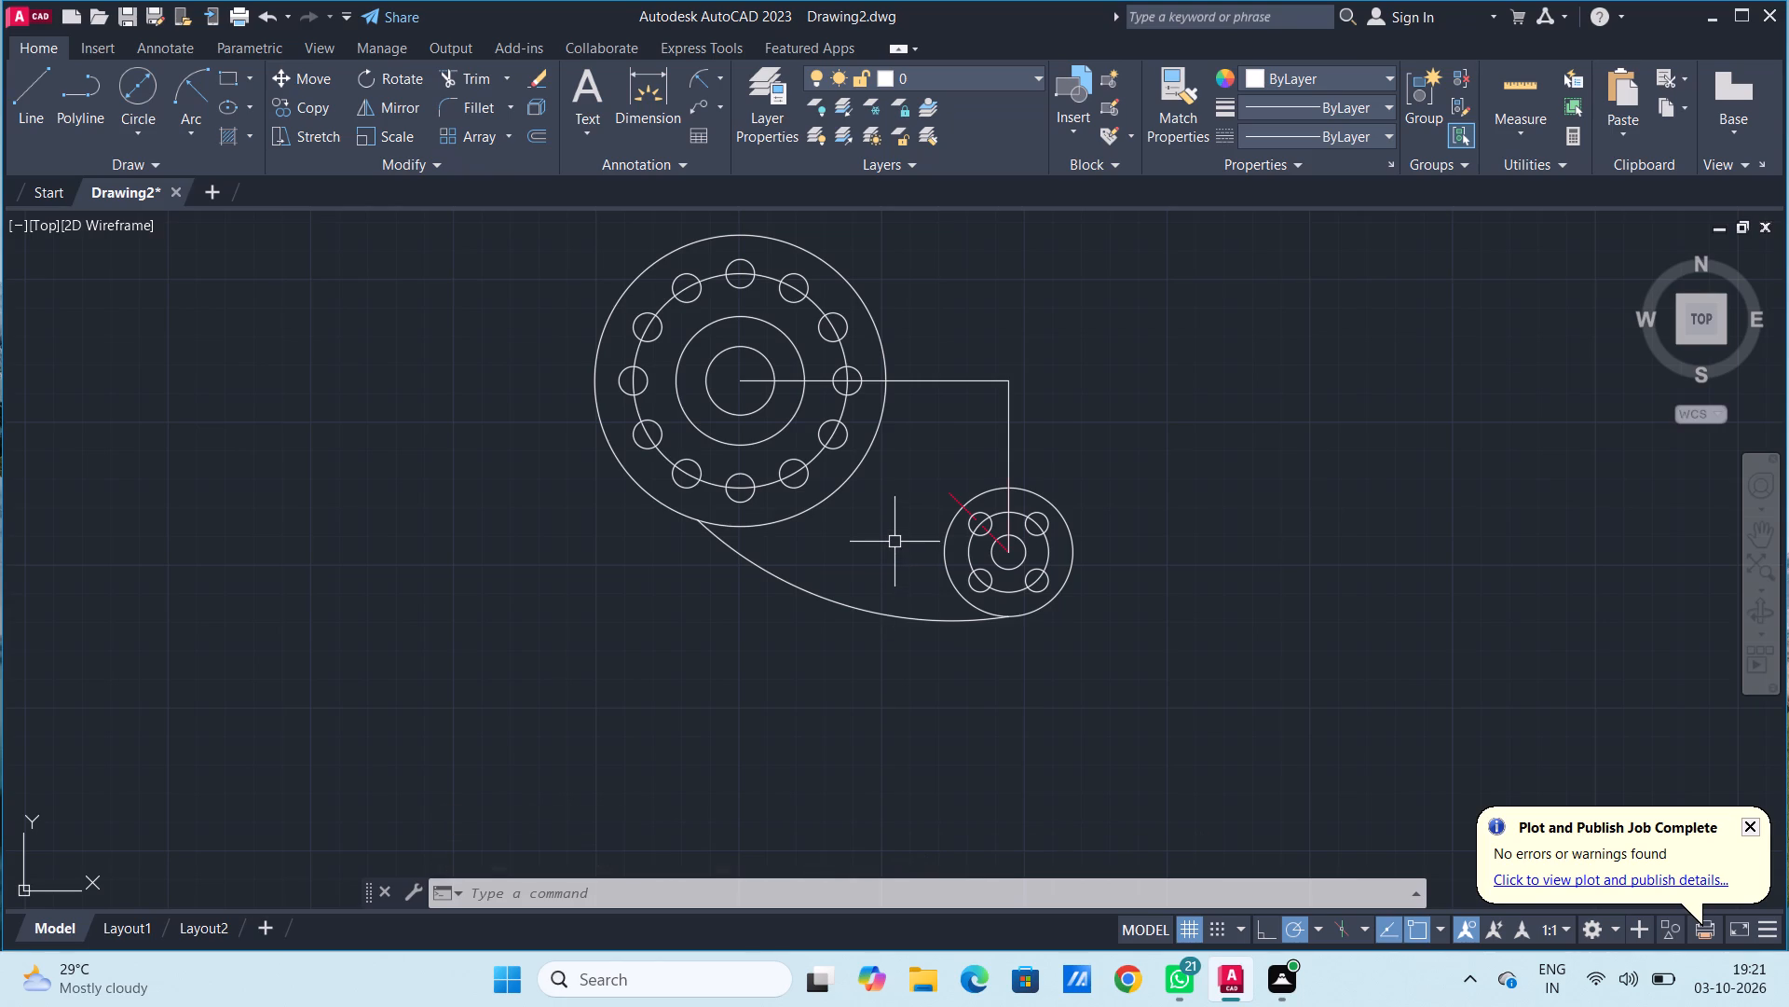
{"action": "left_click_drag", "start_coordinate": [184, 85], "coordinate": [191, 95]}
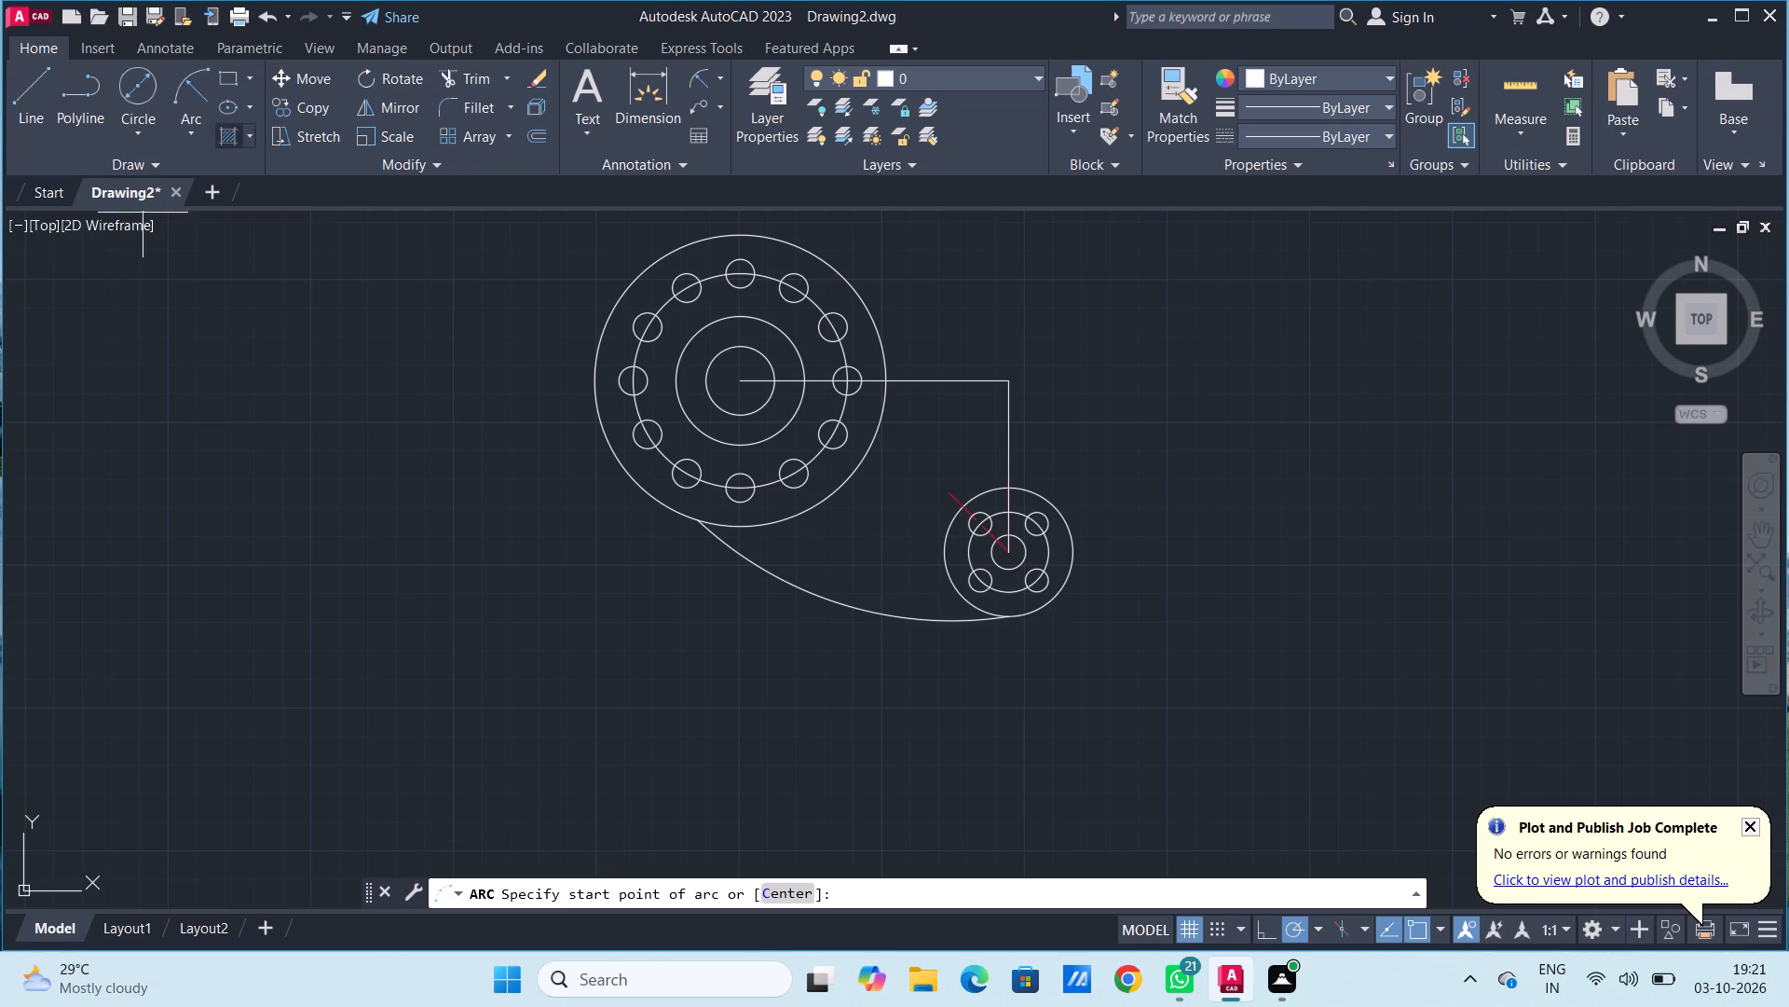
{"action": "left_click", "coordinate": [633, 477]}
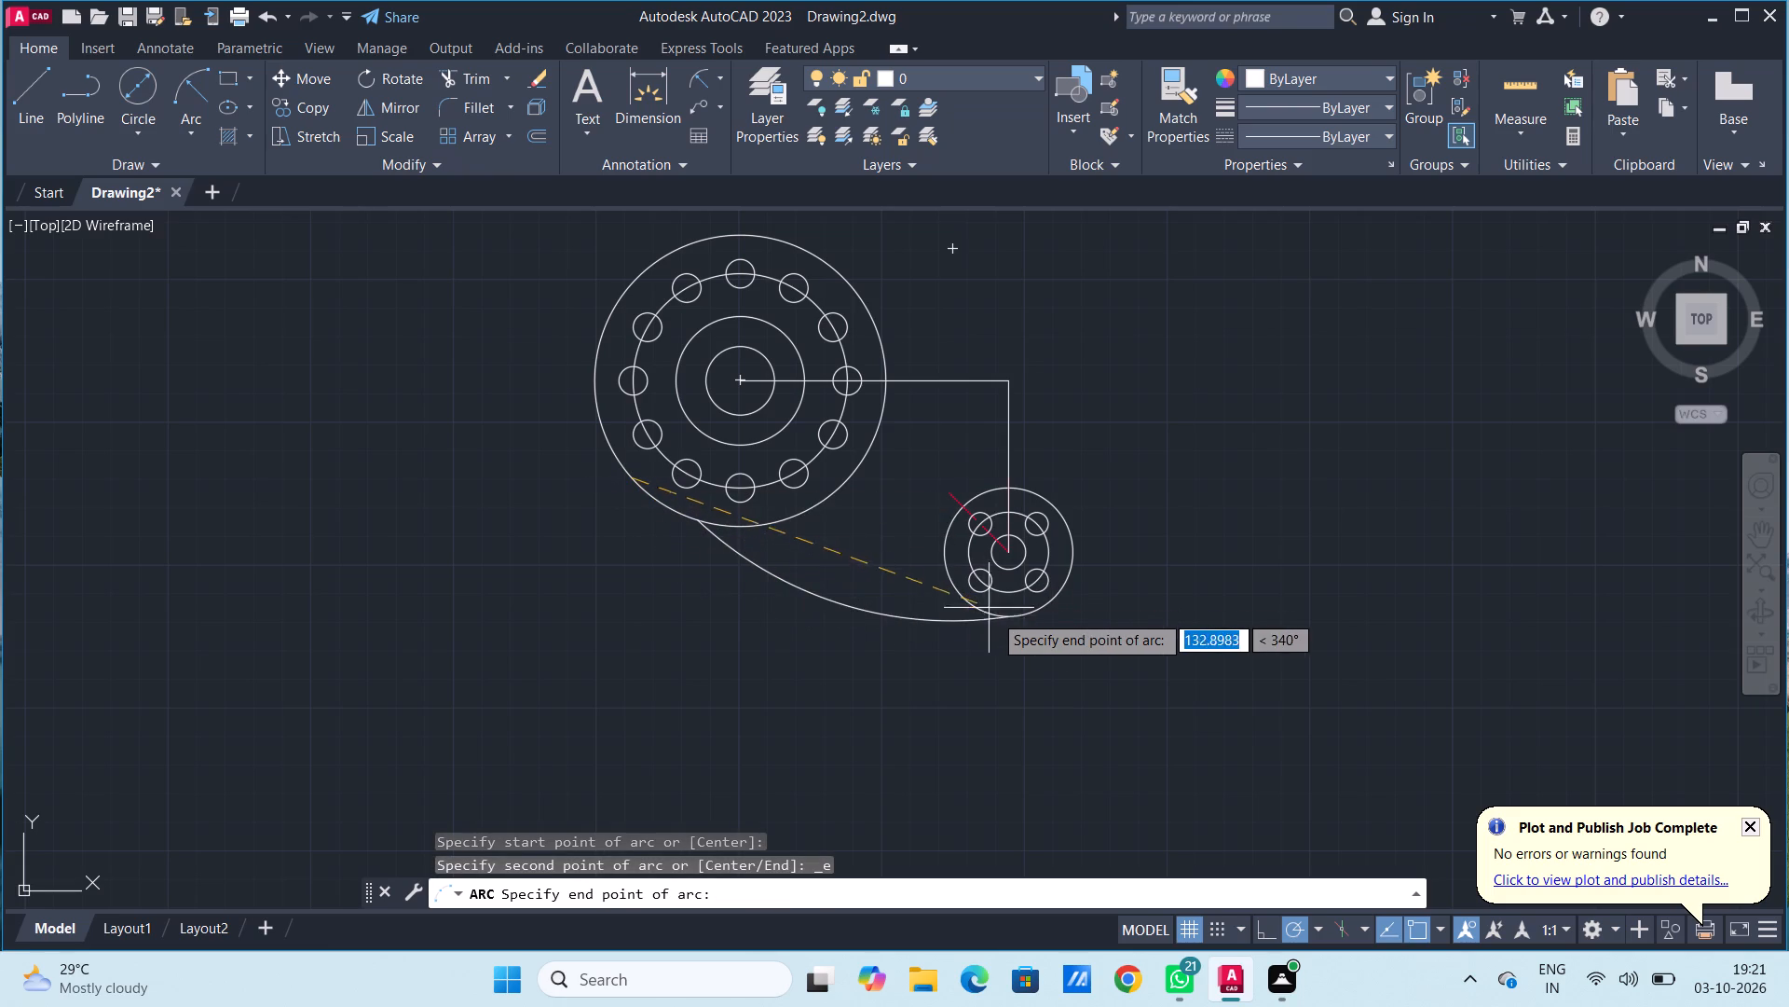
{"action": "left_click", "coordinate": [1003, 616]}
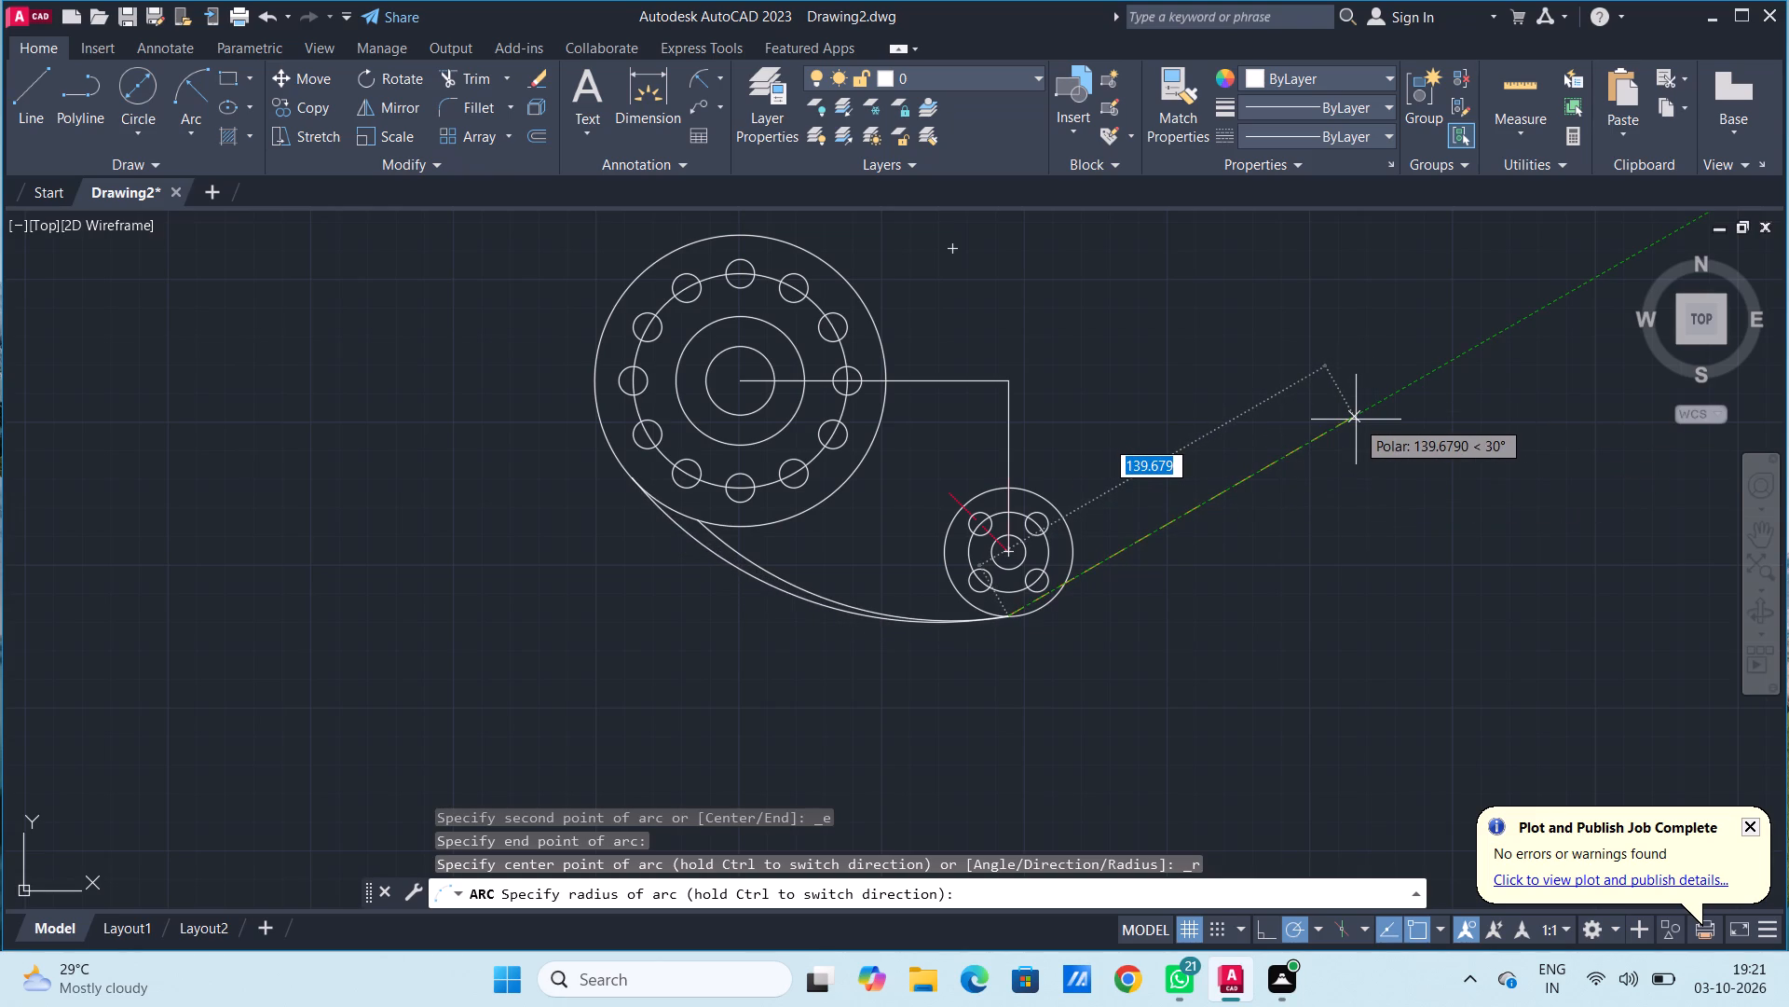
{"action": "type", "text": "130"}
{"action": "key", "text": "Return"}
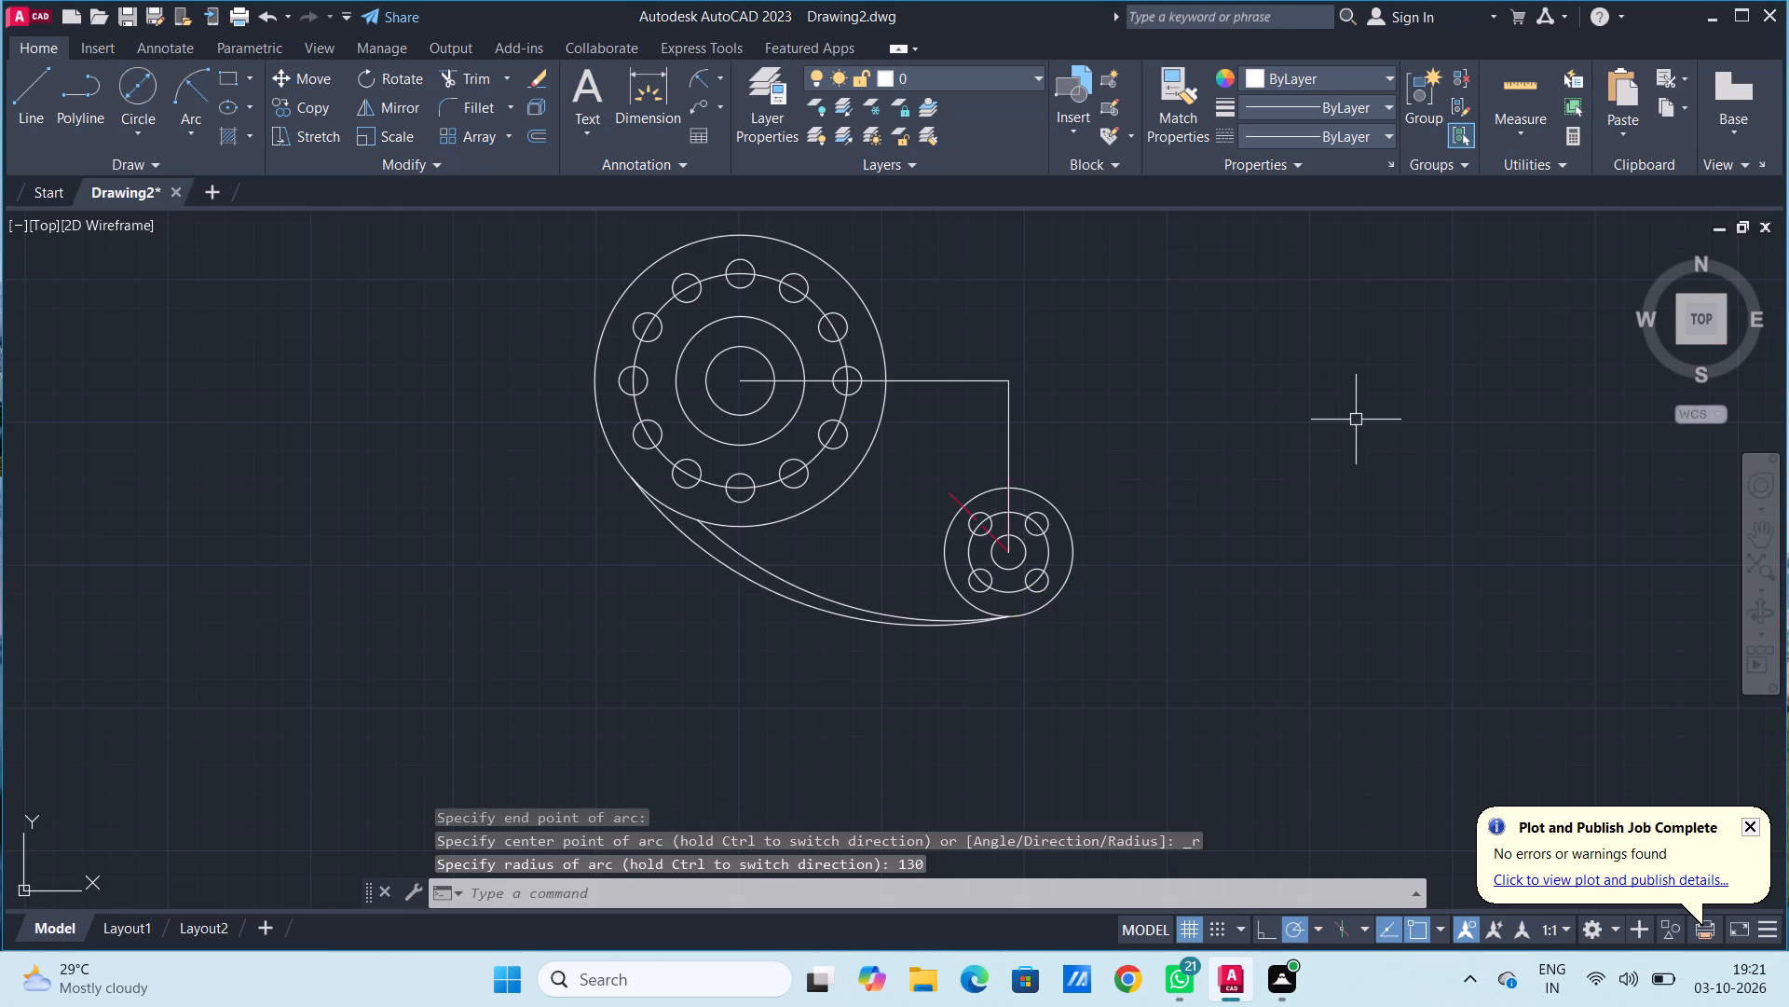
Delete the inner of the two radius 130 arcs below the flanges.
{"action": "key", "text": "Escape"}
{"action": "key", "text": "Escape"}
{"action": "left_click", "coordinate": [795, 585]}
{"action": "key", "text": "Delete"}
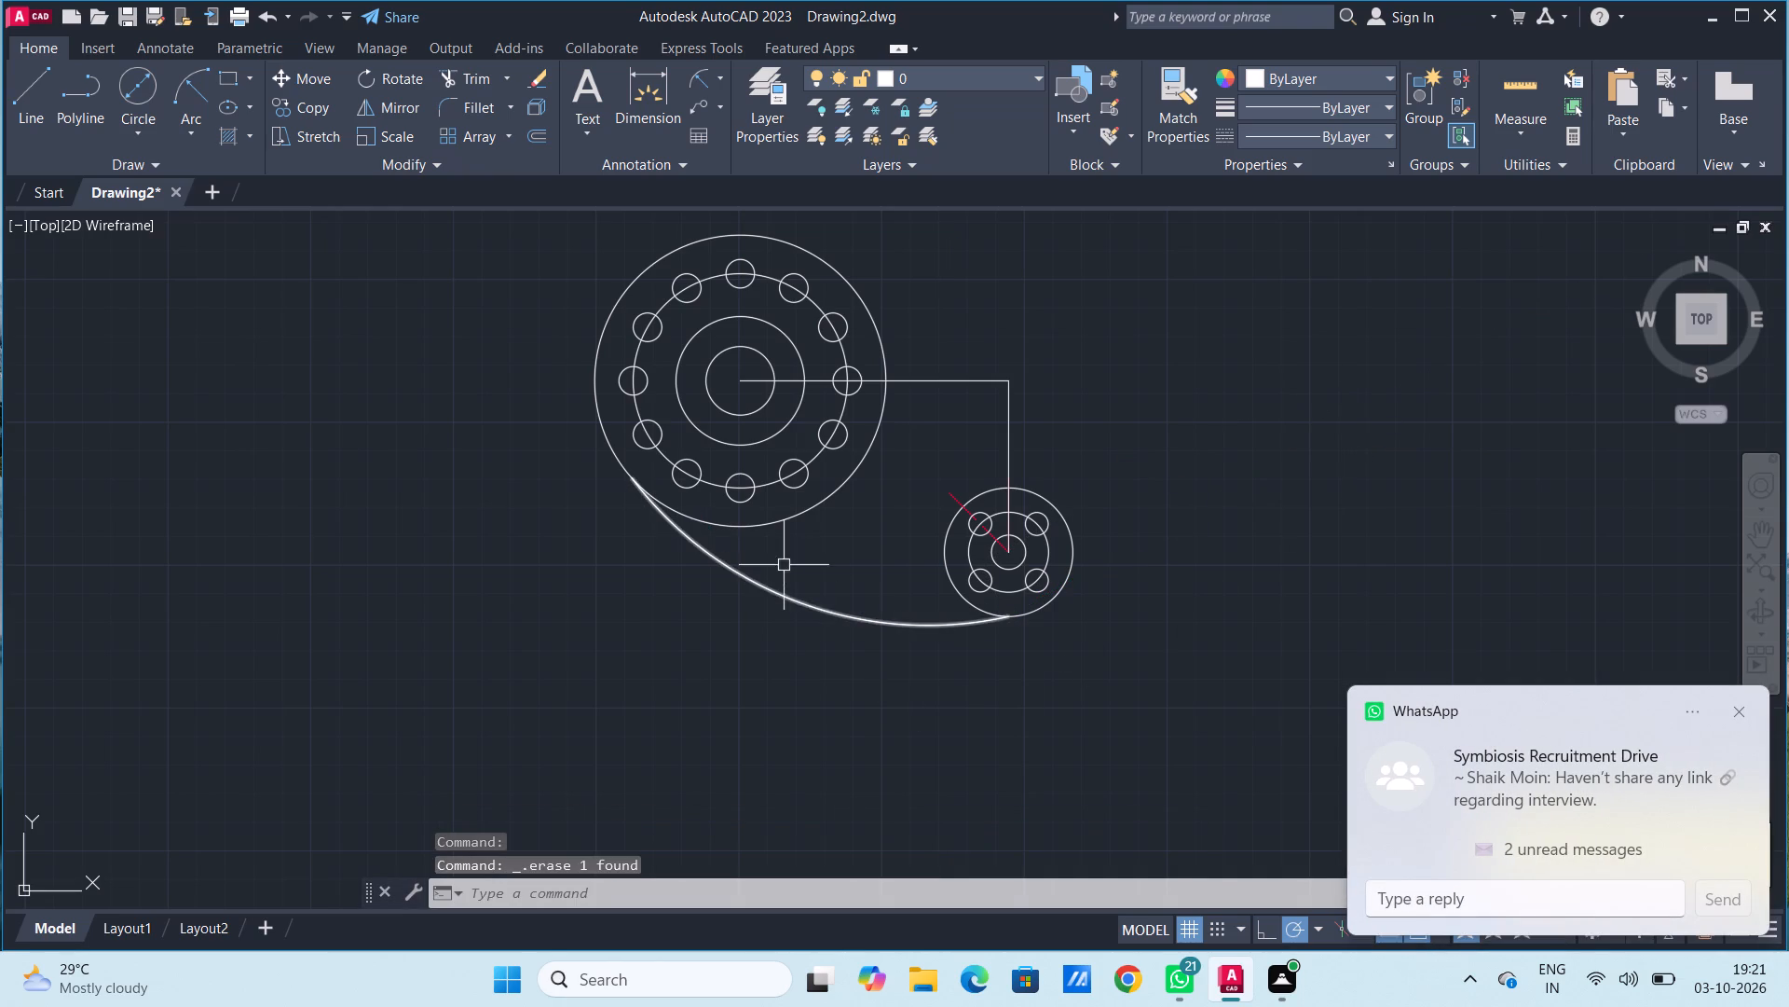
Examine how the remaining radius 130 arc meets the outer circles of both flanges.
{"action": "scroll", "coordinate": [775, 530], "scroll_direction": "up", "scroll_amount": 1}
{"action": "scroll", "coordinate": [899, 504], "scroll_direction": "down", "scroll_amount": 2}
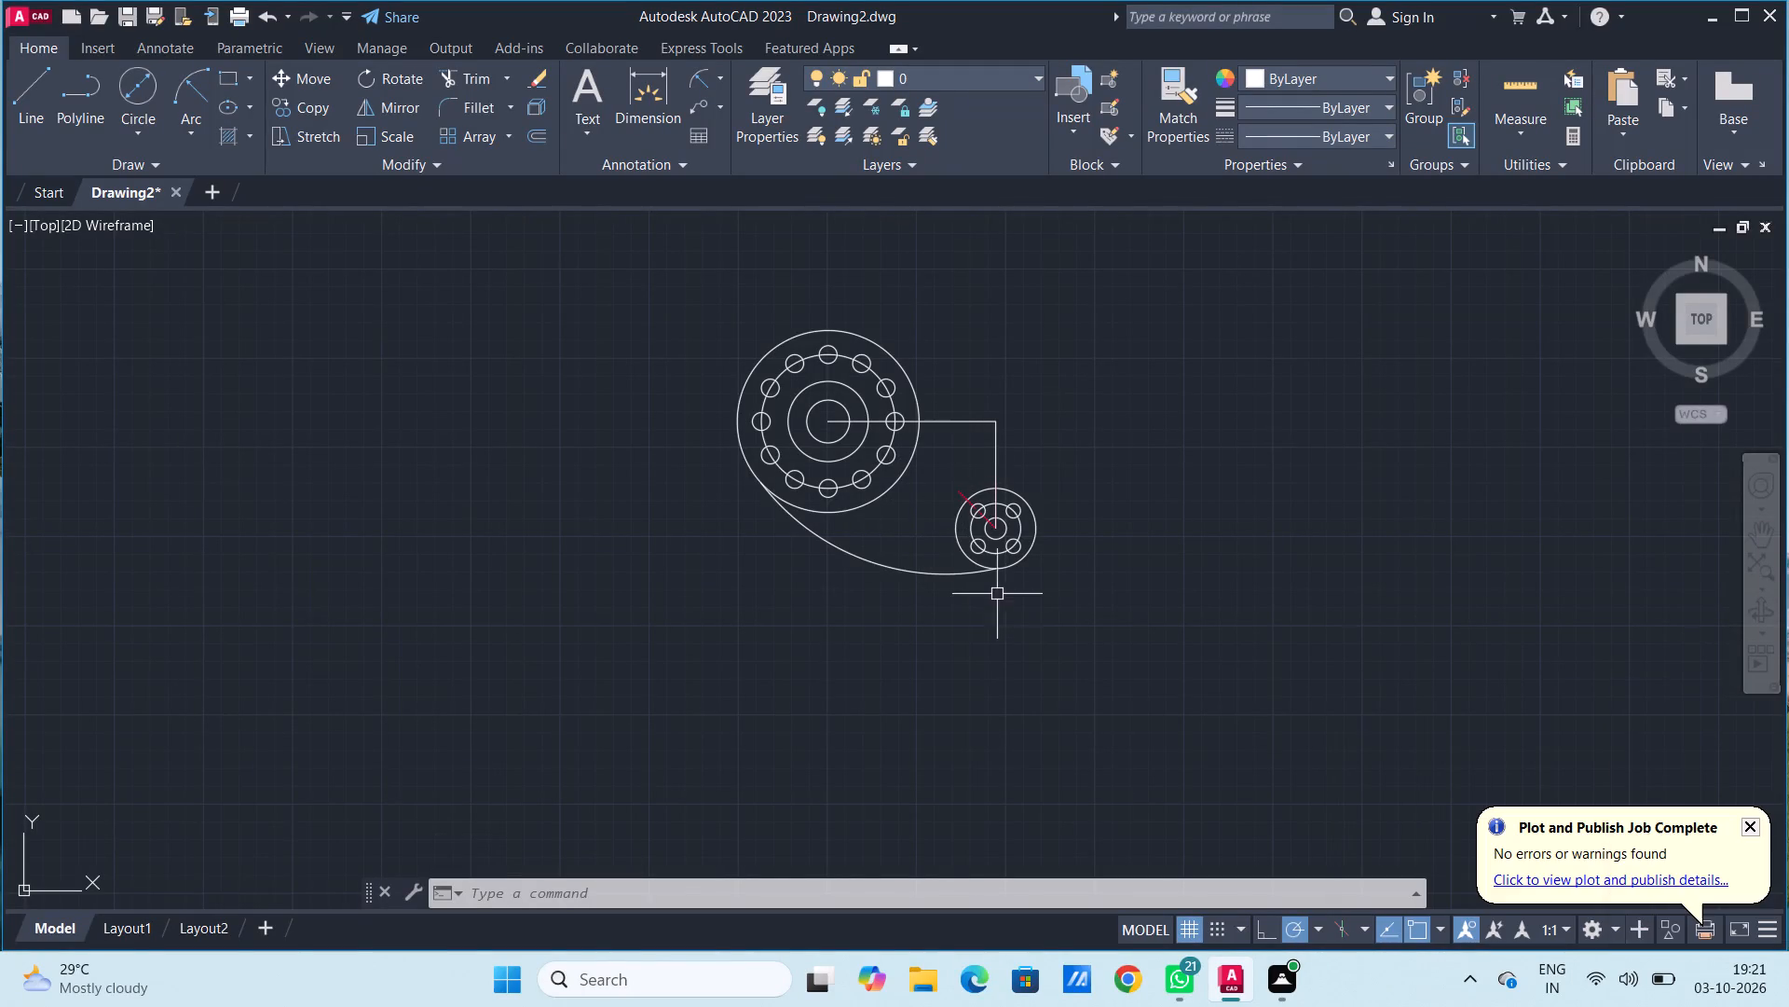
{"action": "scroll", "coordinate": [1006, 600], "scroll_direction": "up", "scroll_amount": 2}
{"action": "scroll", "coordinate": [887, 529], "scroll_direction": "up", "scroll_amount": 1}
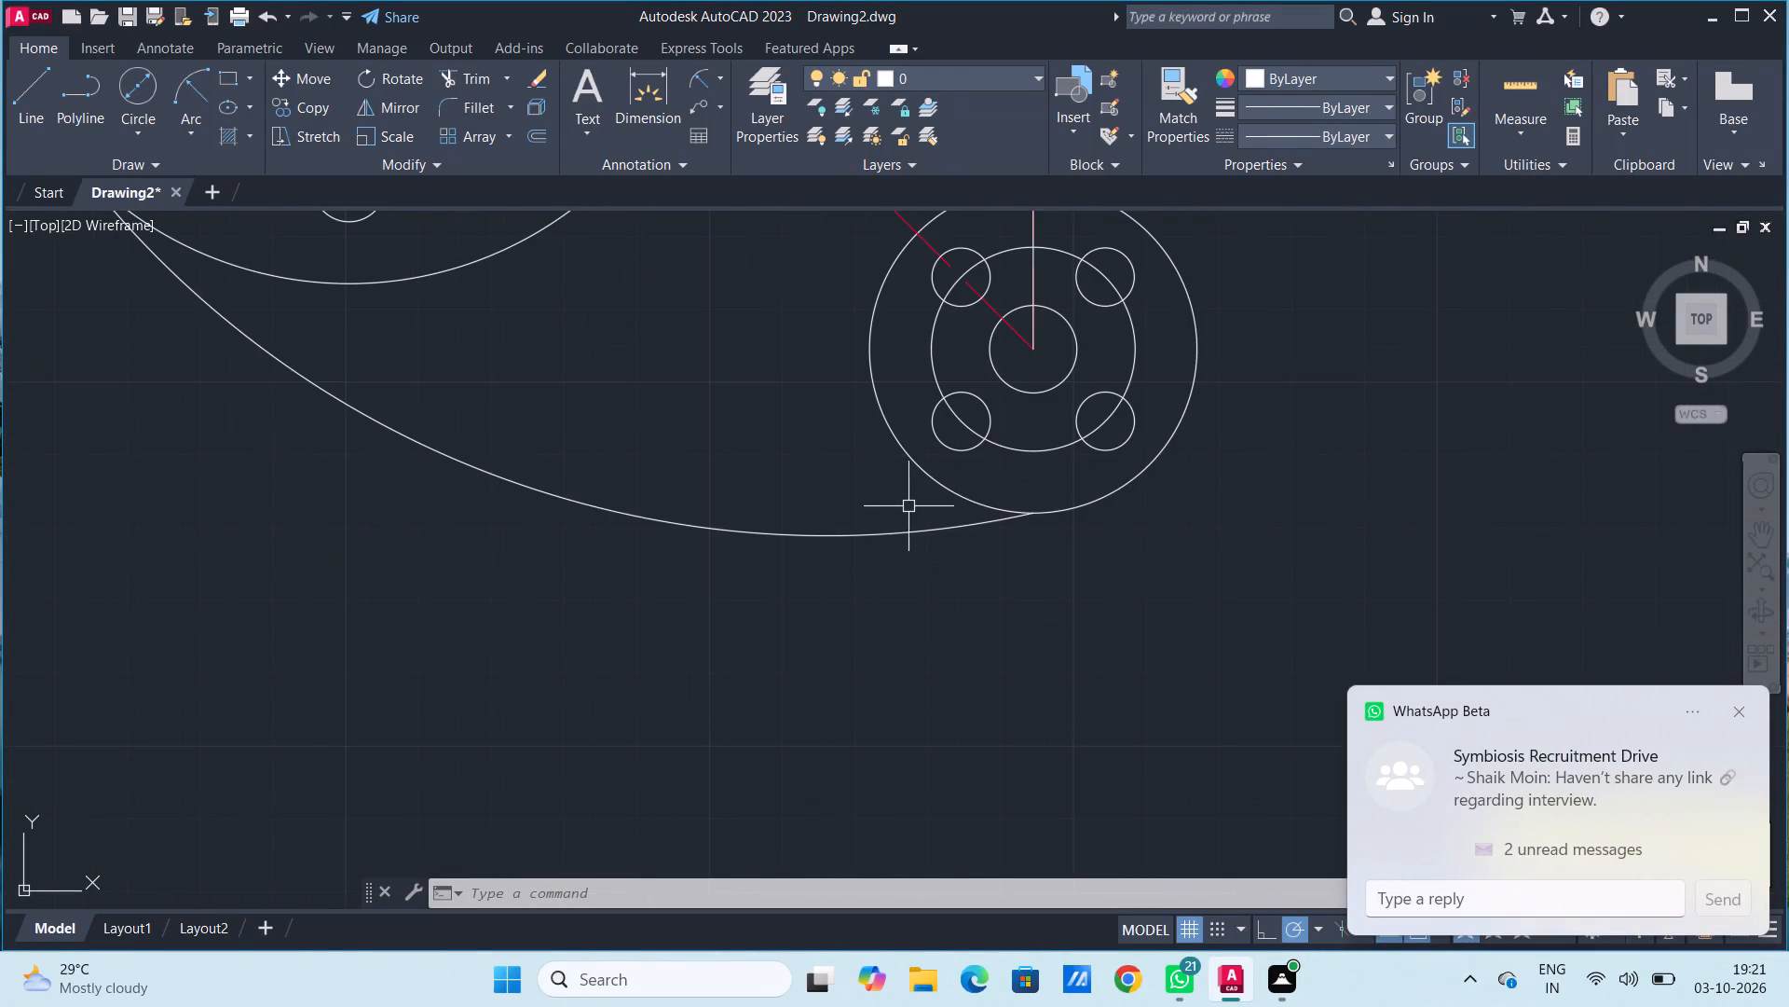
{"action": "scroll", "coordinate": [911, 500], "scroll_direction": "up", "scroll_amount": 2}
{"action": "scroll", "coordinate": [1196, 493], "scroll_direction": "up", "scroll_amount": 1}
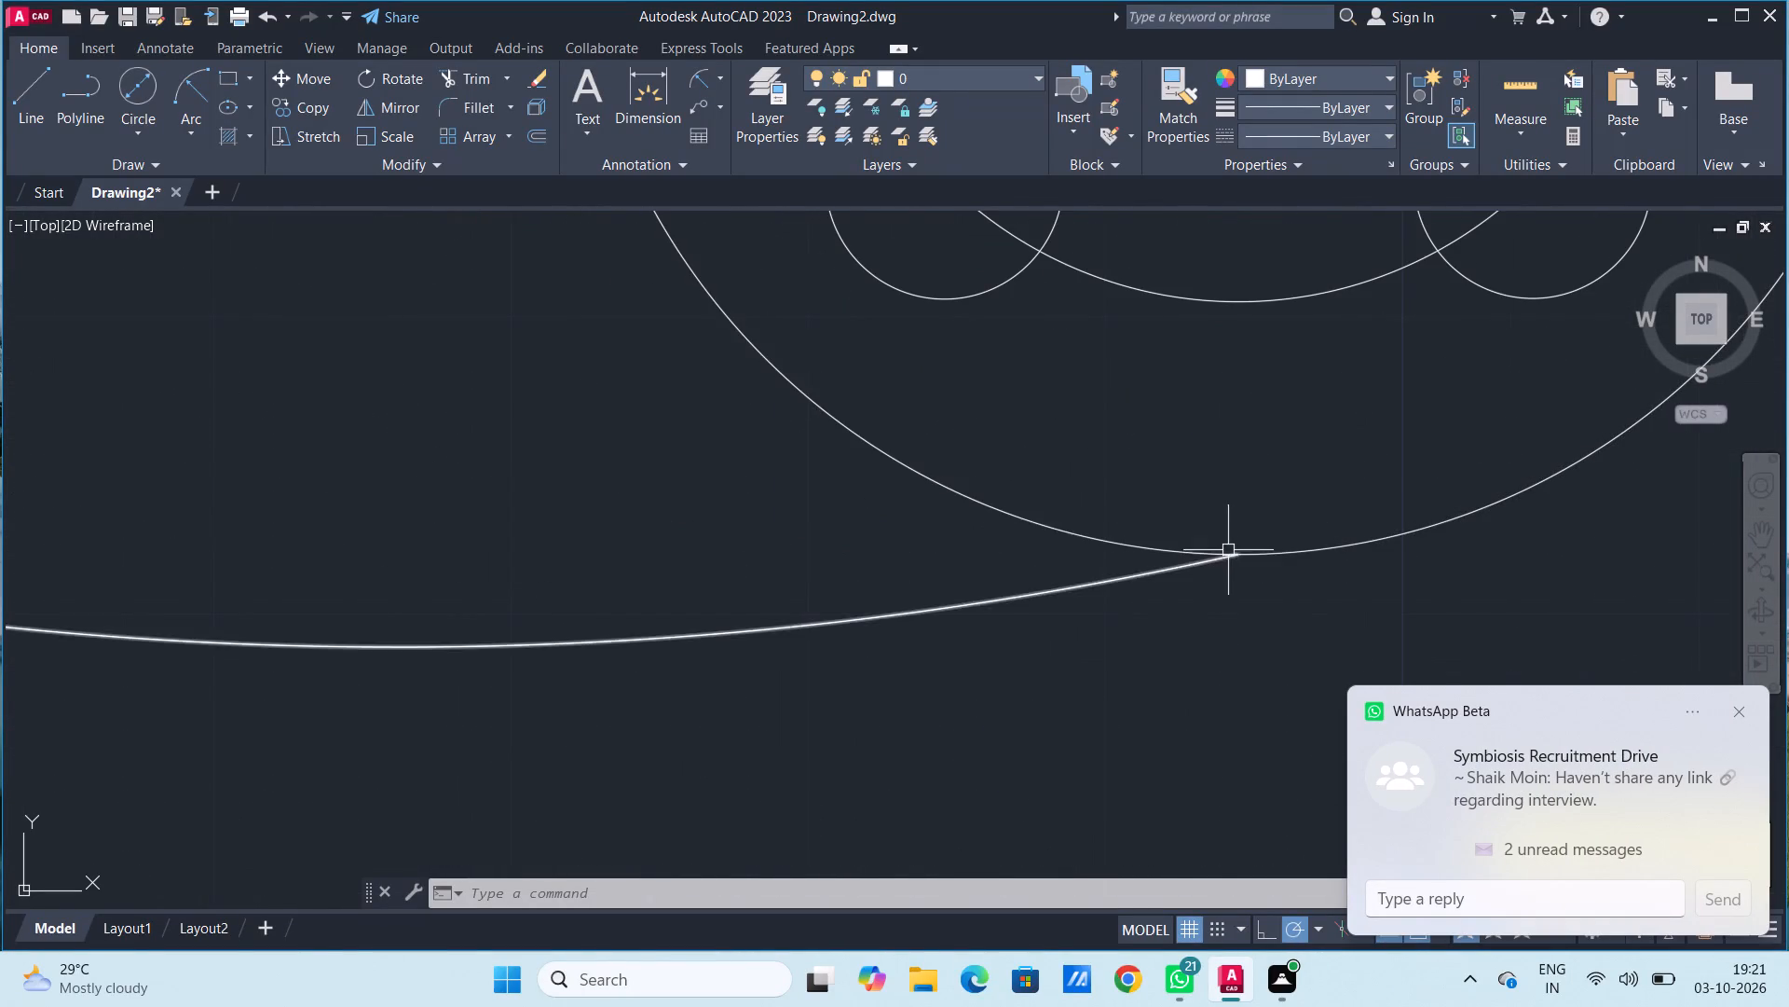
{"action": "scroll", "coordinate": [1214, 591], "scroll_direction": "down", "scroll_amount": 4}
{"action": "middle_click_drag", "start_coordinate": [1000, 462], "coordinate": [1051, 634]}
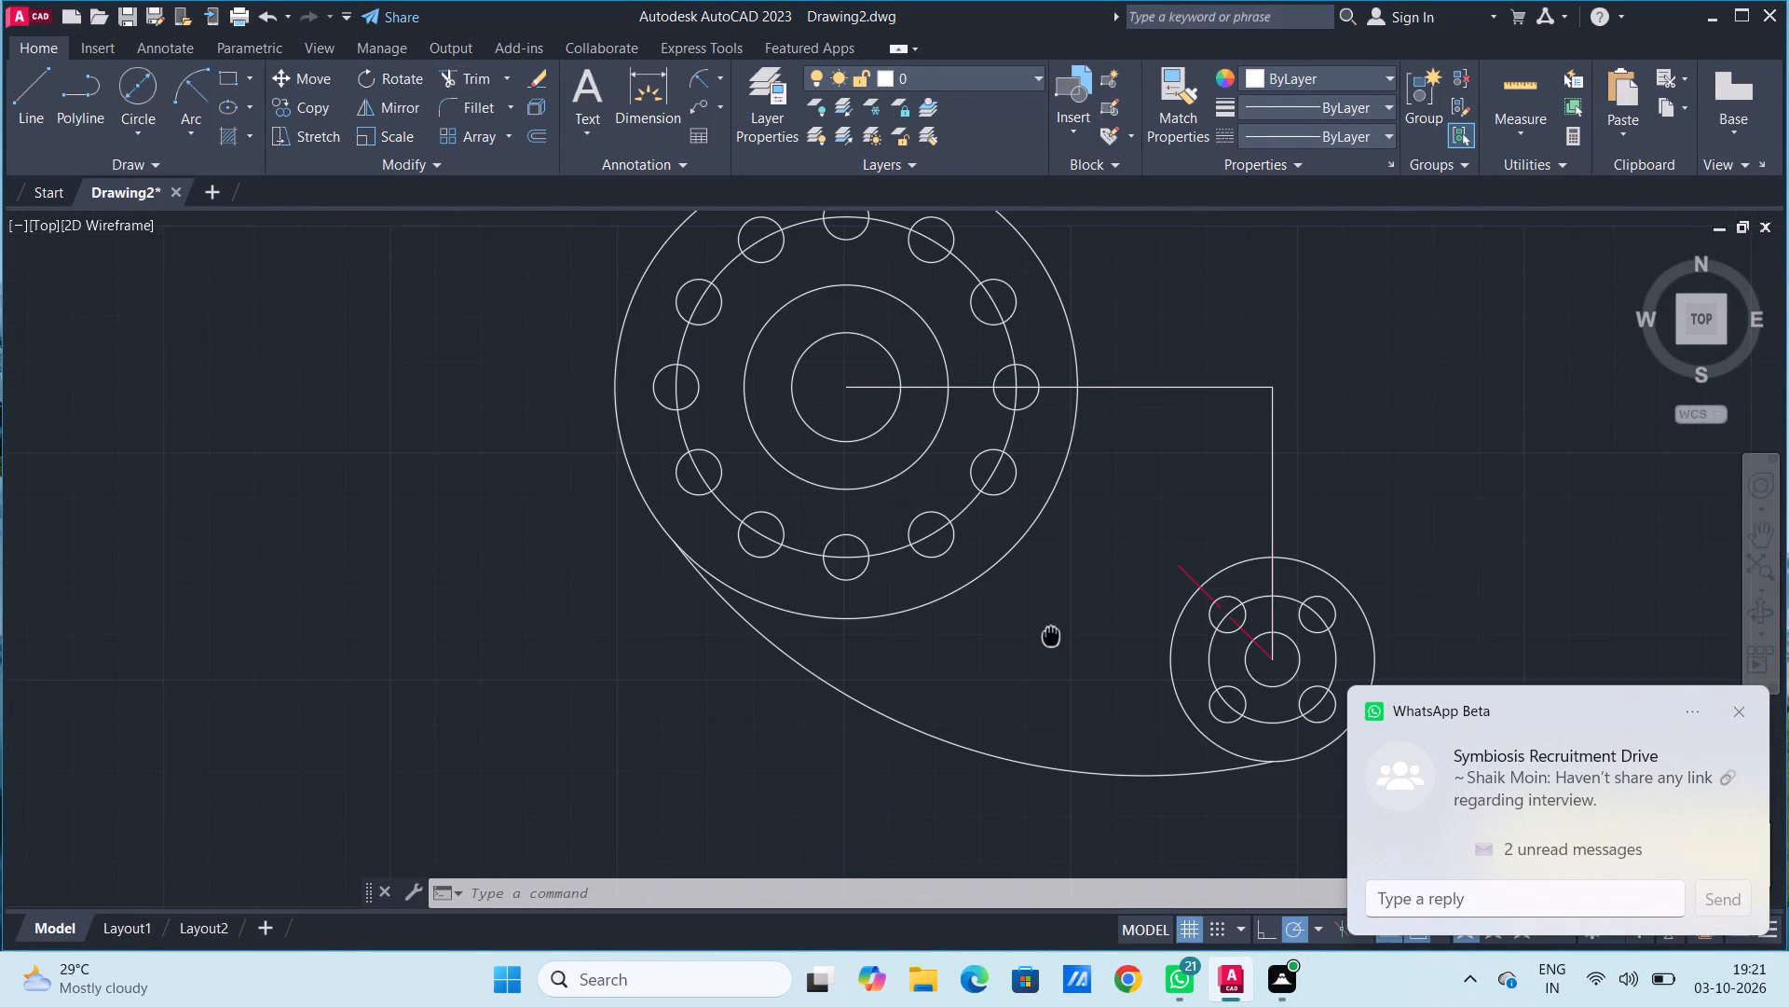
{"action": "middle_click_drag", "start_coordinate": [1051, 634], "coordinate": [1031, 633]}
{"action": "scroll", "coordinate": [1031, 633], "scroll_direction": "down", "scroll_amount": 2}
{"action": "scroll", "coordinate": [1139, 704], "scroll_direction": "up", "scroll_amount": 1}
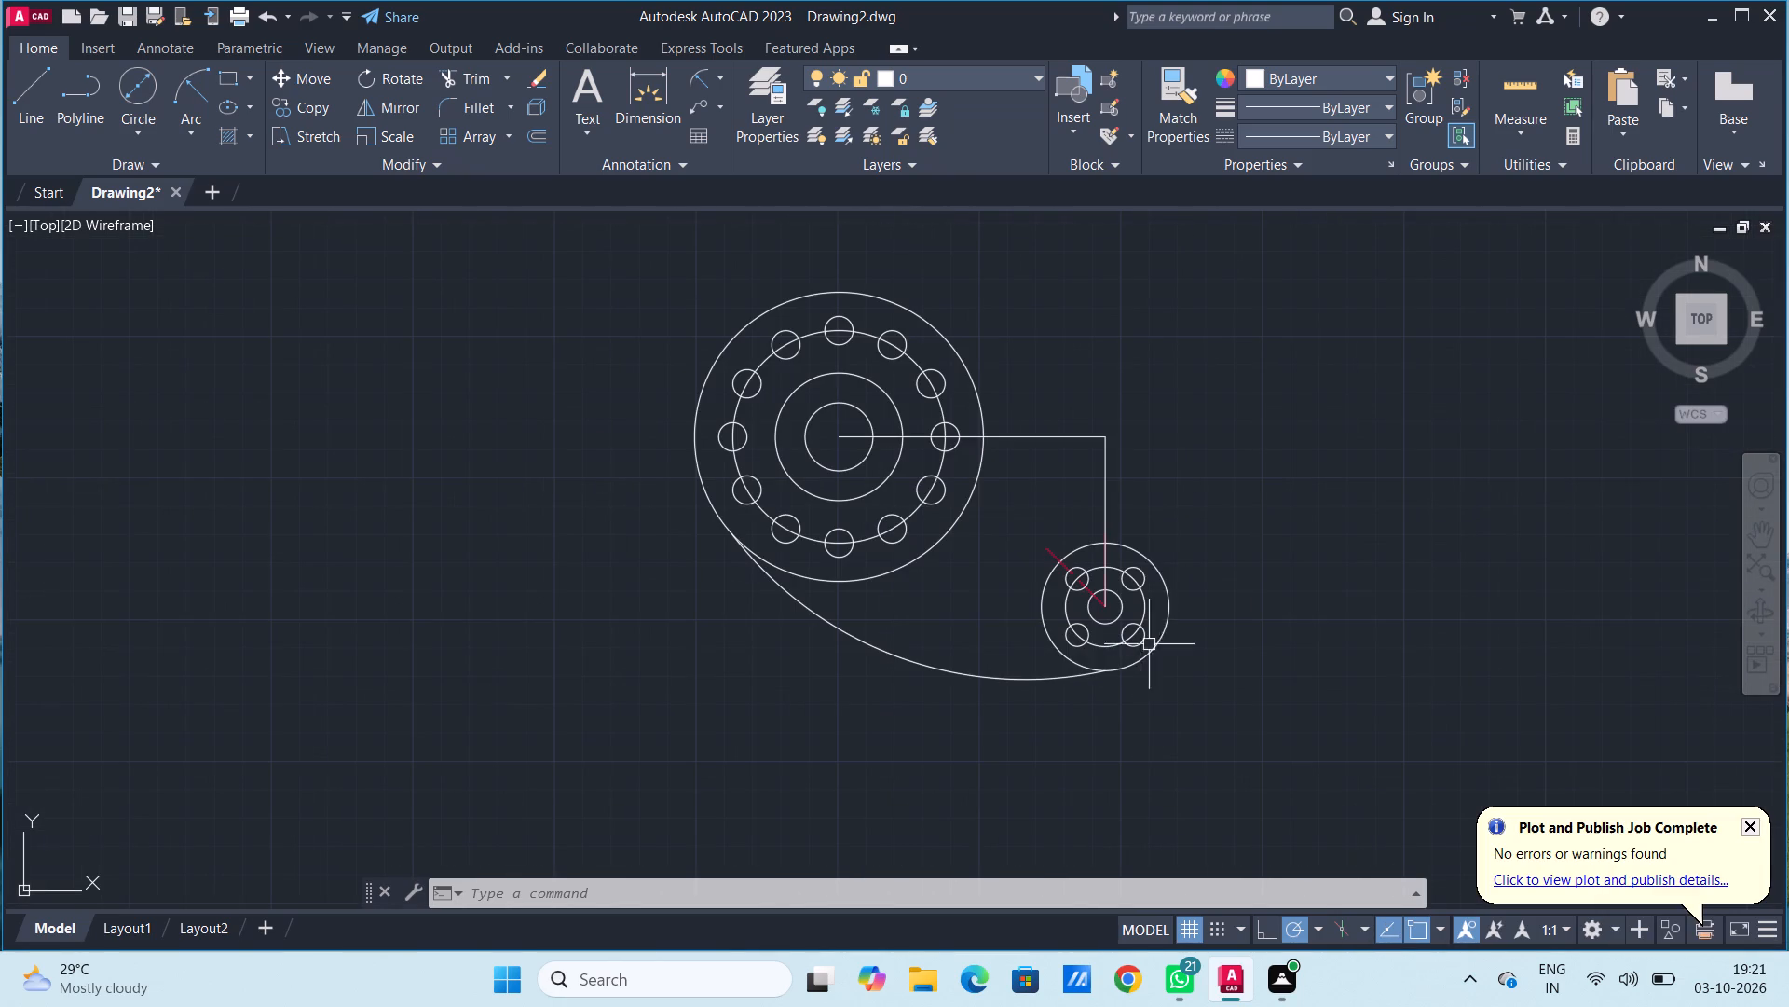
{"action": "scroll", "coordinate": [951, 617], "scroll_direction": "up", "scroll_amount": 1}
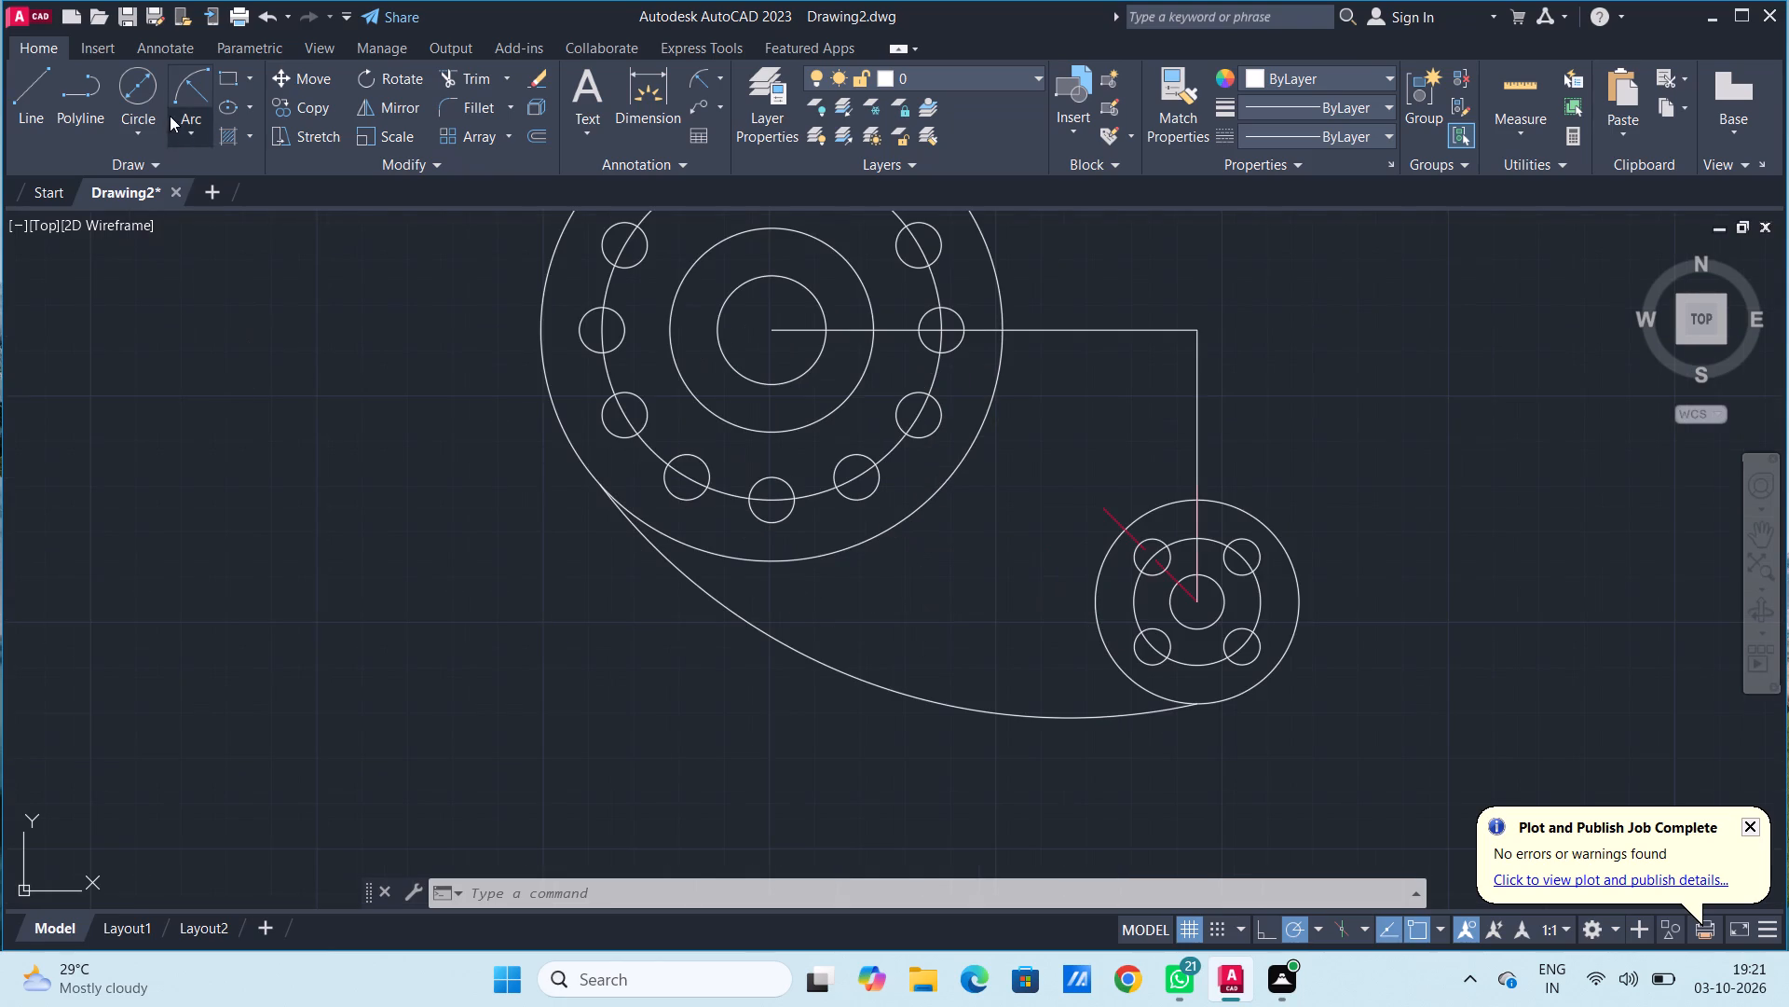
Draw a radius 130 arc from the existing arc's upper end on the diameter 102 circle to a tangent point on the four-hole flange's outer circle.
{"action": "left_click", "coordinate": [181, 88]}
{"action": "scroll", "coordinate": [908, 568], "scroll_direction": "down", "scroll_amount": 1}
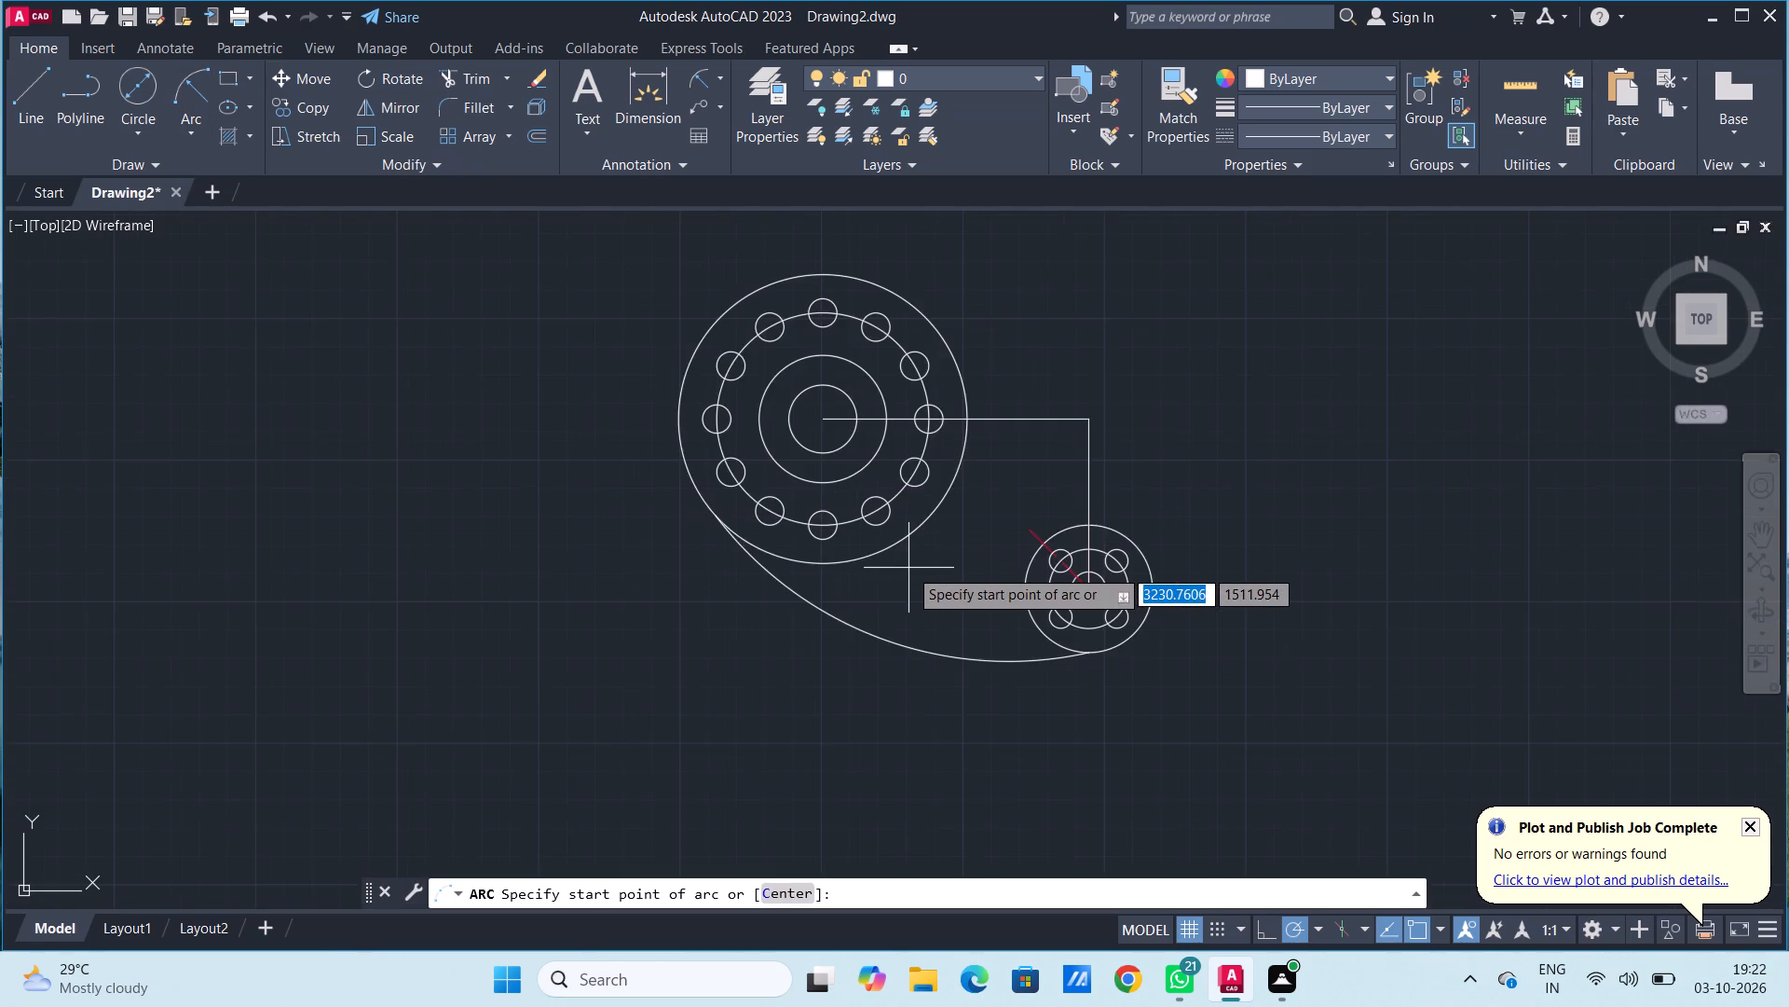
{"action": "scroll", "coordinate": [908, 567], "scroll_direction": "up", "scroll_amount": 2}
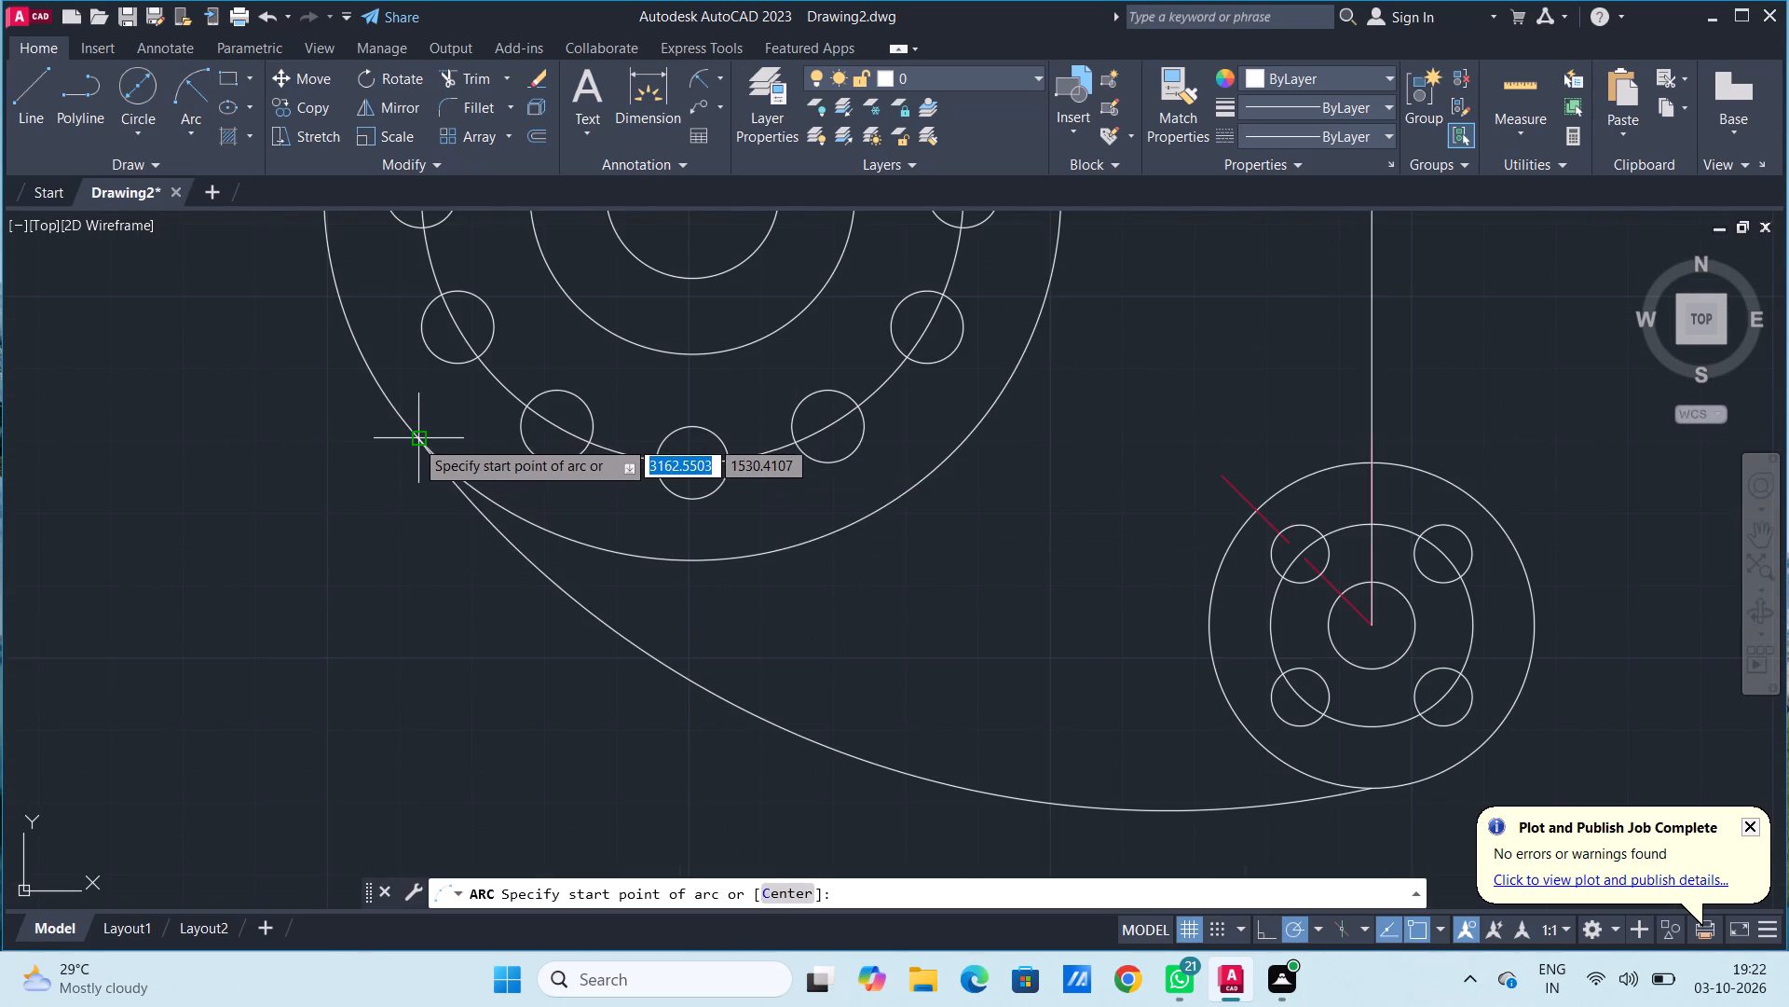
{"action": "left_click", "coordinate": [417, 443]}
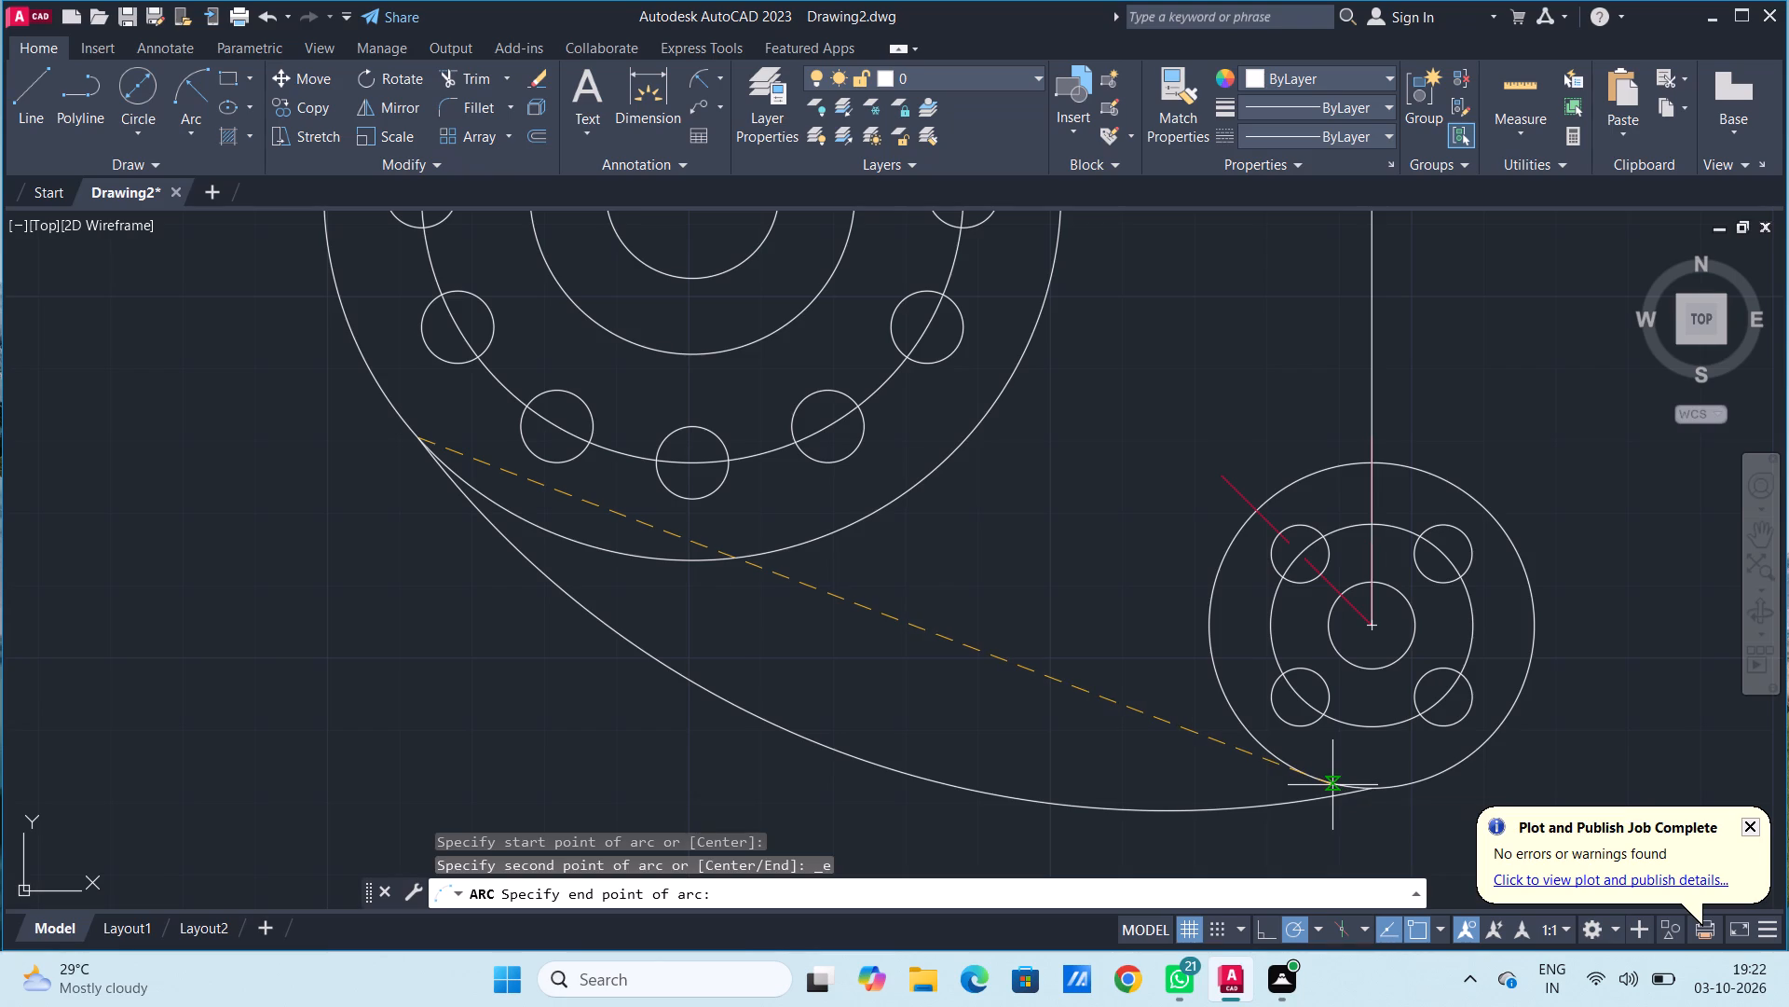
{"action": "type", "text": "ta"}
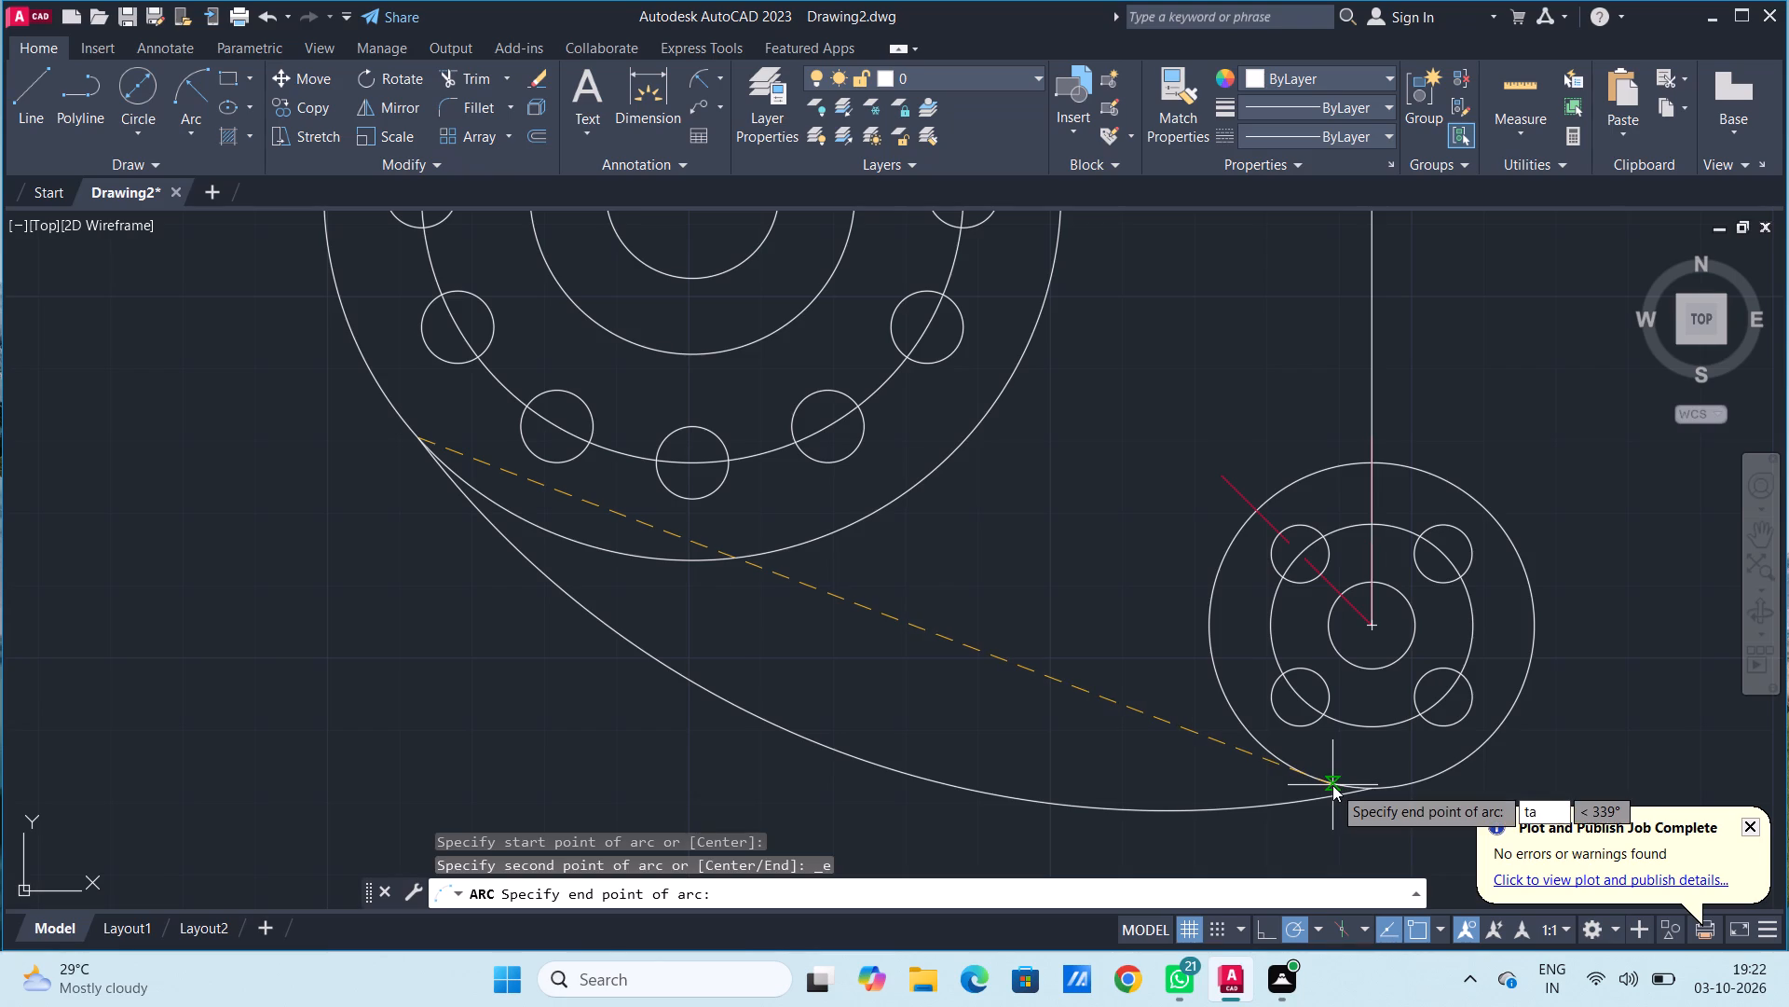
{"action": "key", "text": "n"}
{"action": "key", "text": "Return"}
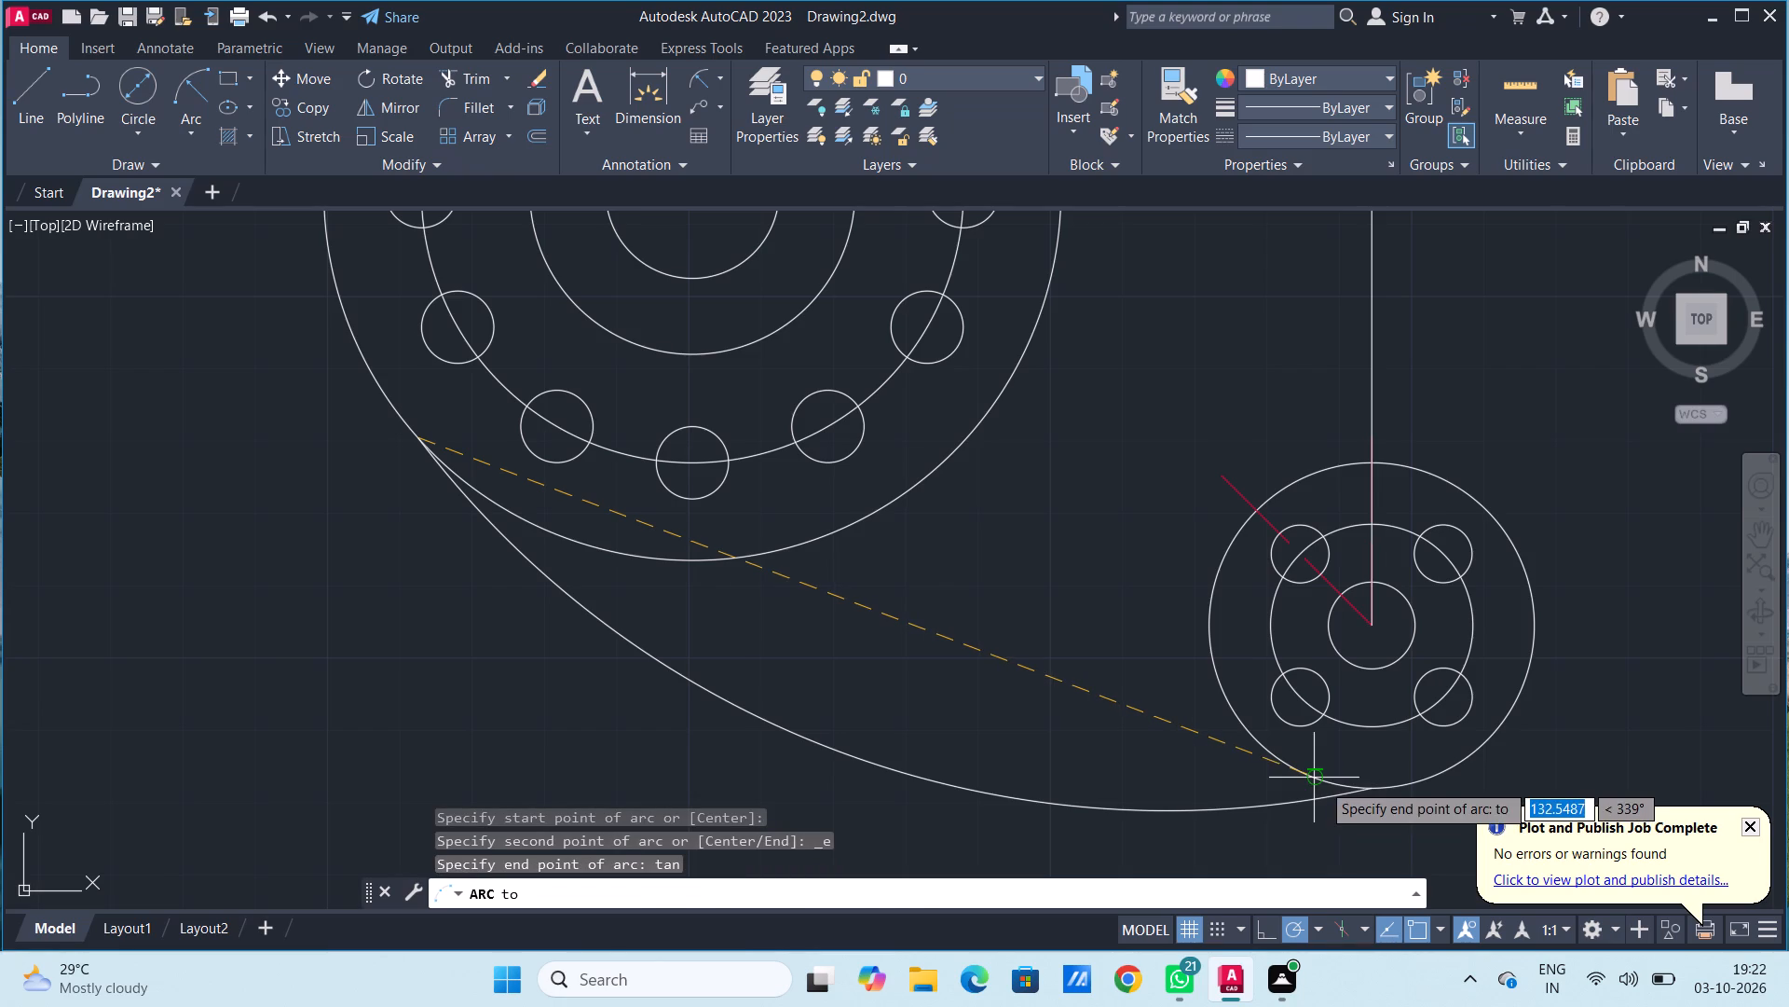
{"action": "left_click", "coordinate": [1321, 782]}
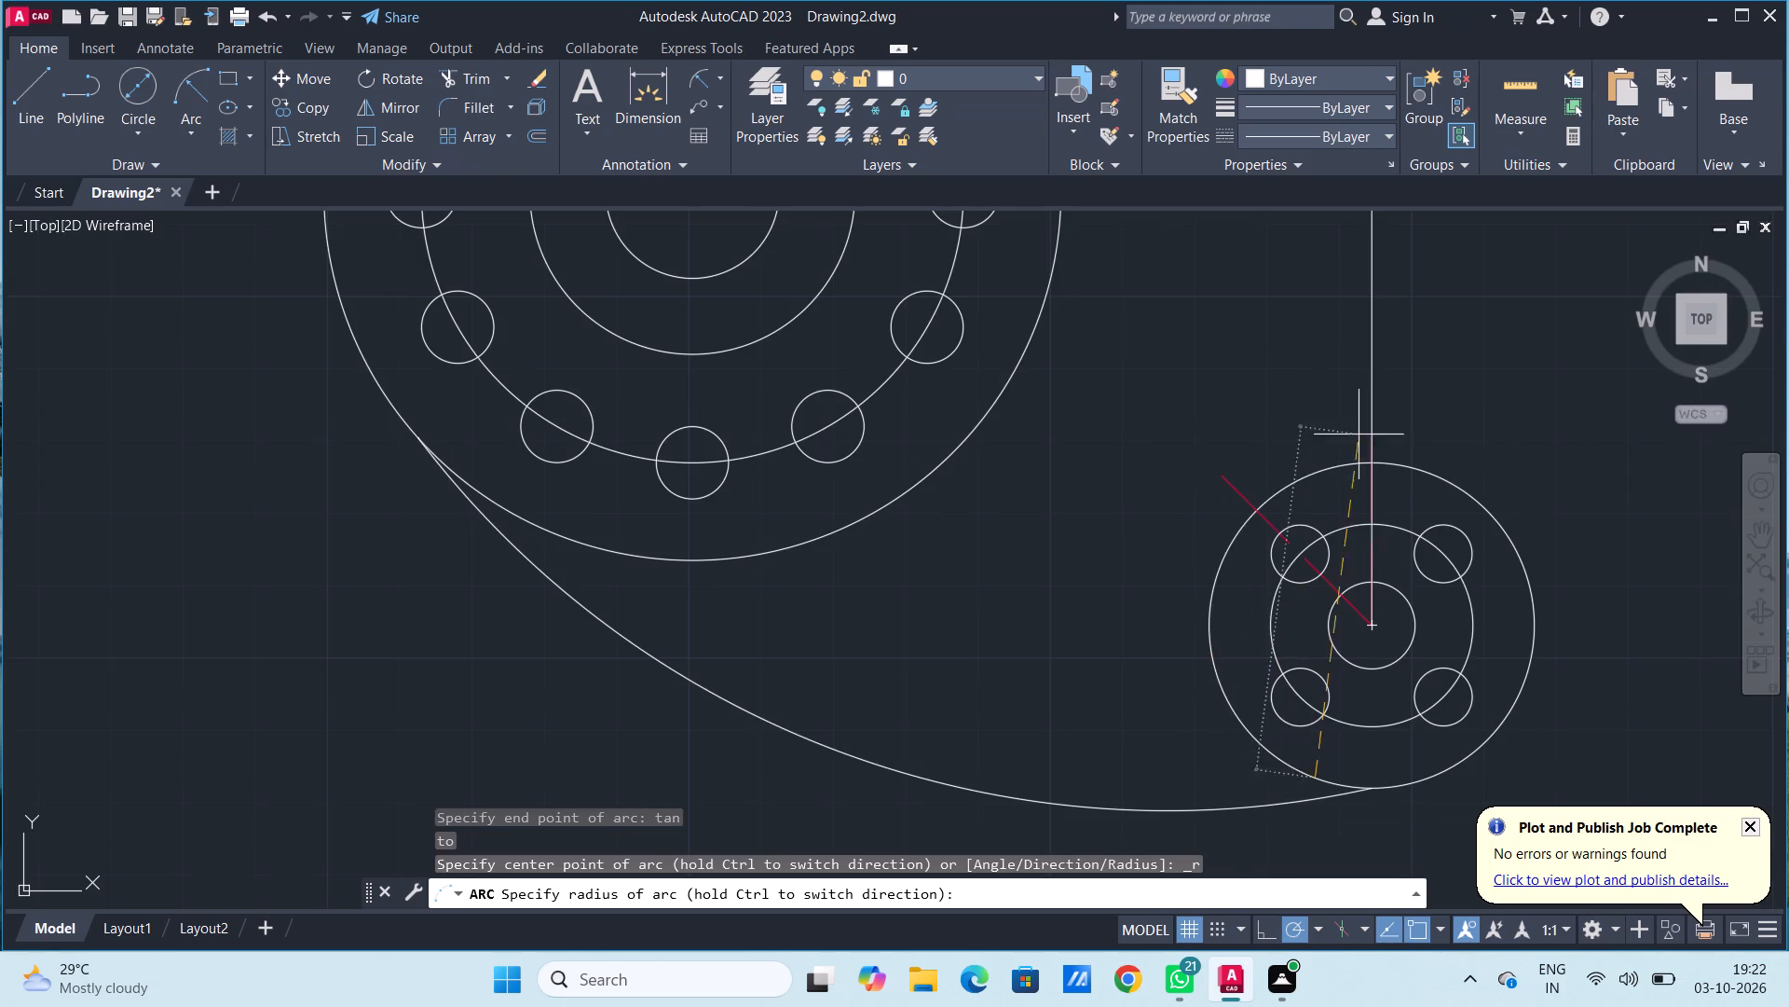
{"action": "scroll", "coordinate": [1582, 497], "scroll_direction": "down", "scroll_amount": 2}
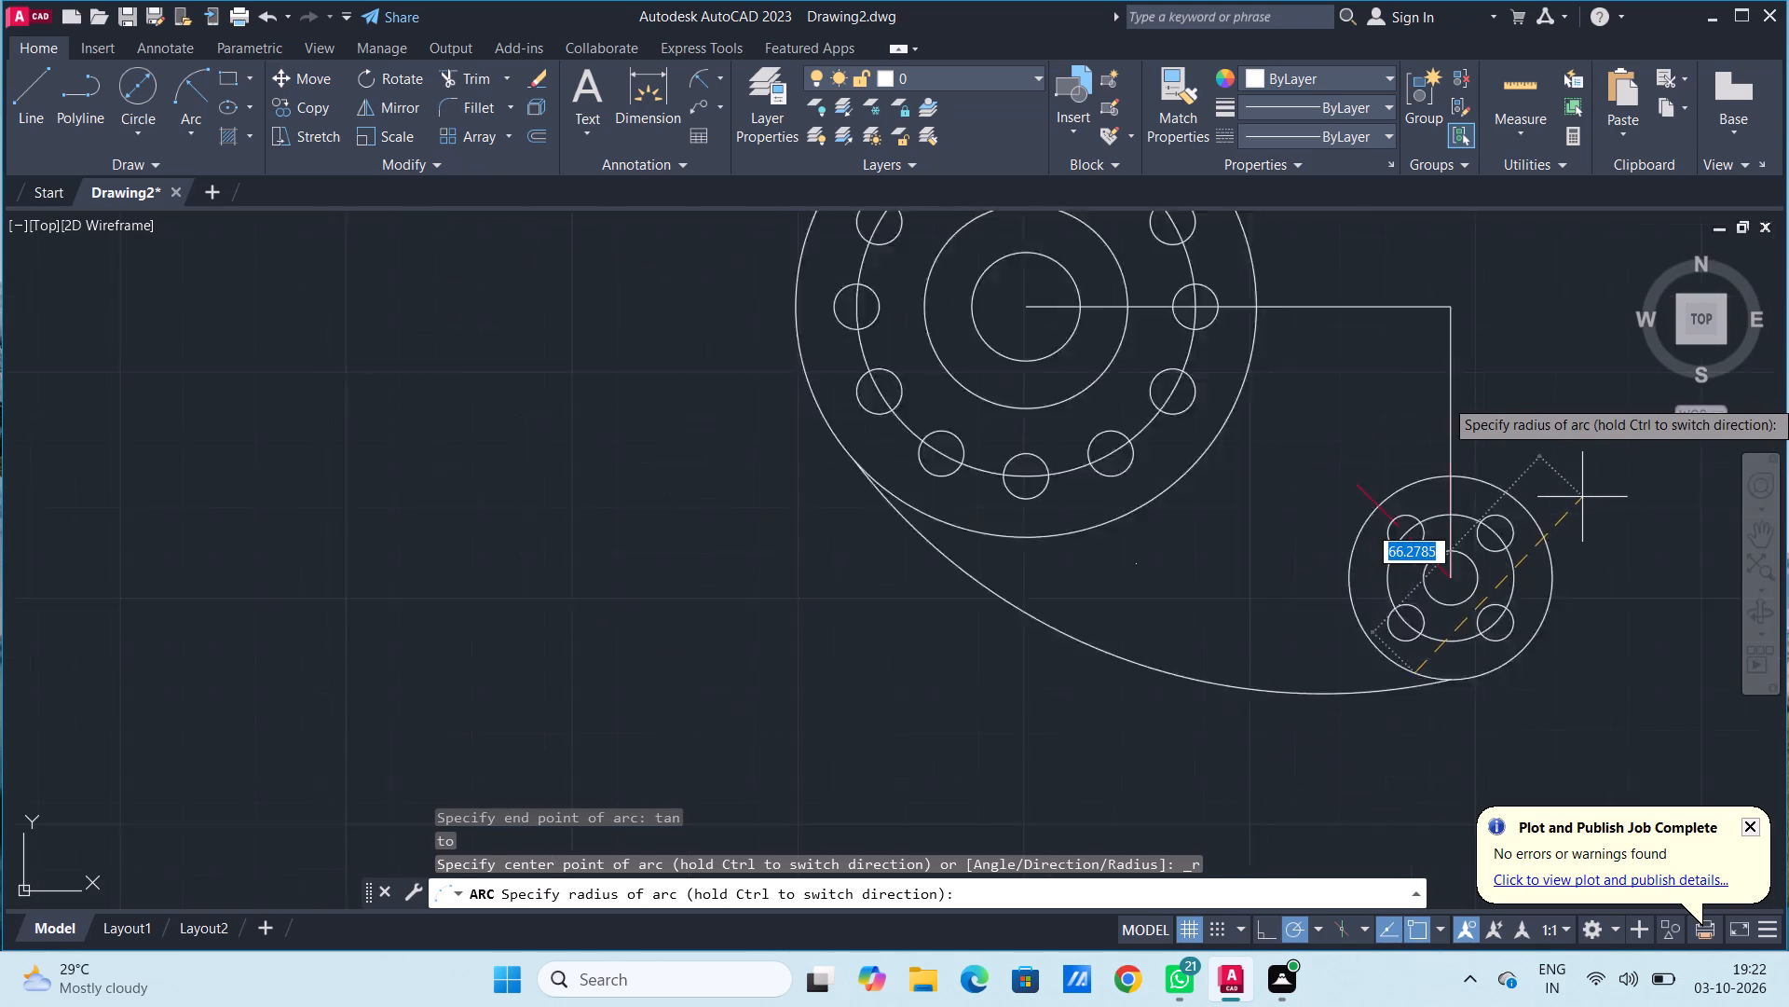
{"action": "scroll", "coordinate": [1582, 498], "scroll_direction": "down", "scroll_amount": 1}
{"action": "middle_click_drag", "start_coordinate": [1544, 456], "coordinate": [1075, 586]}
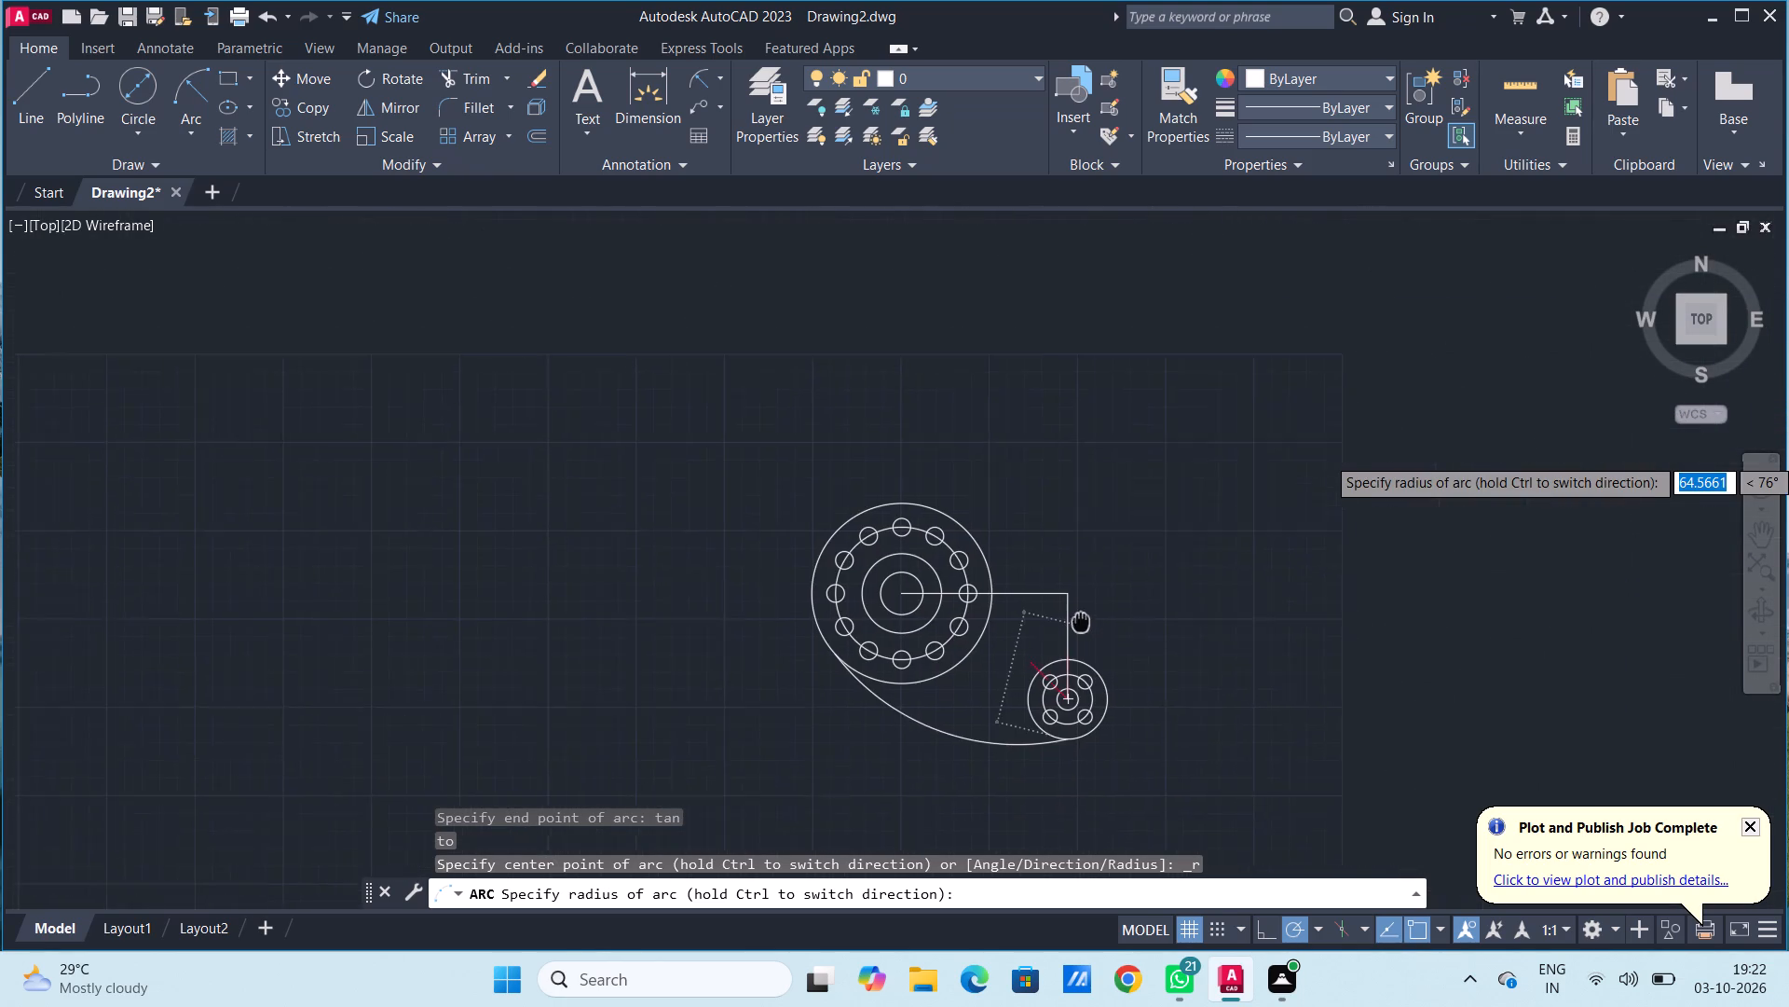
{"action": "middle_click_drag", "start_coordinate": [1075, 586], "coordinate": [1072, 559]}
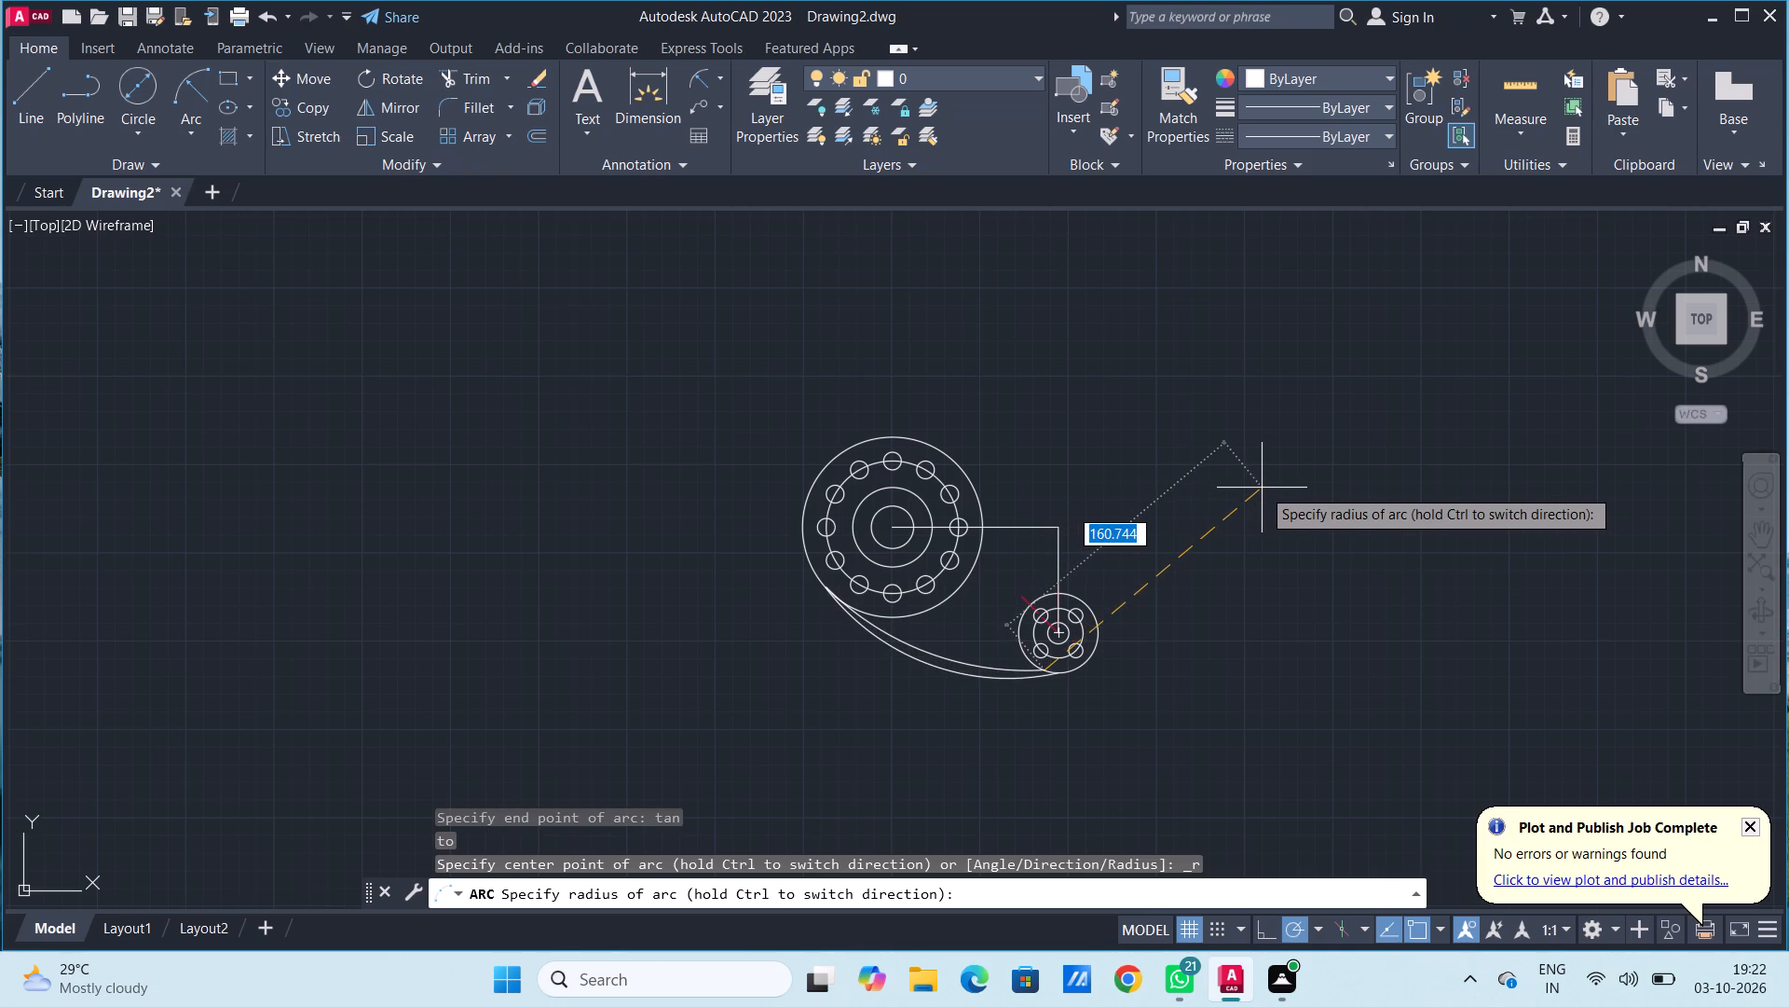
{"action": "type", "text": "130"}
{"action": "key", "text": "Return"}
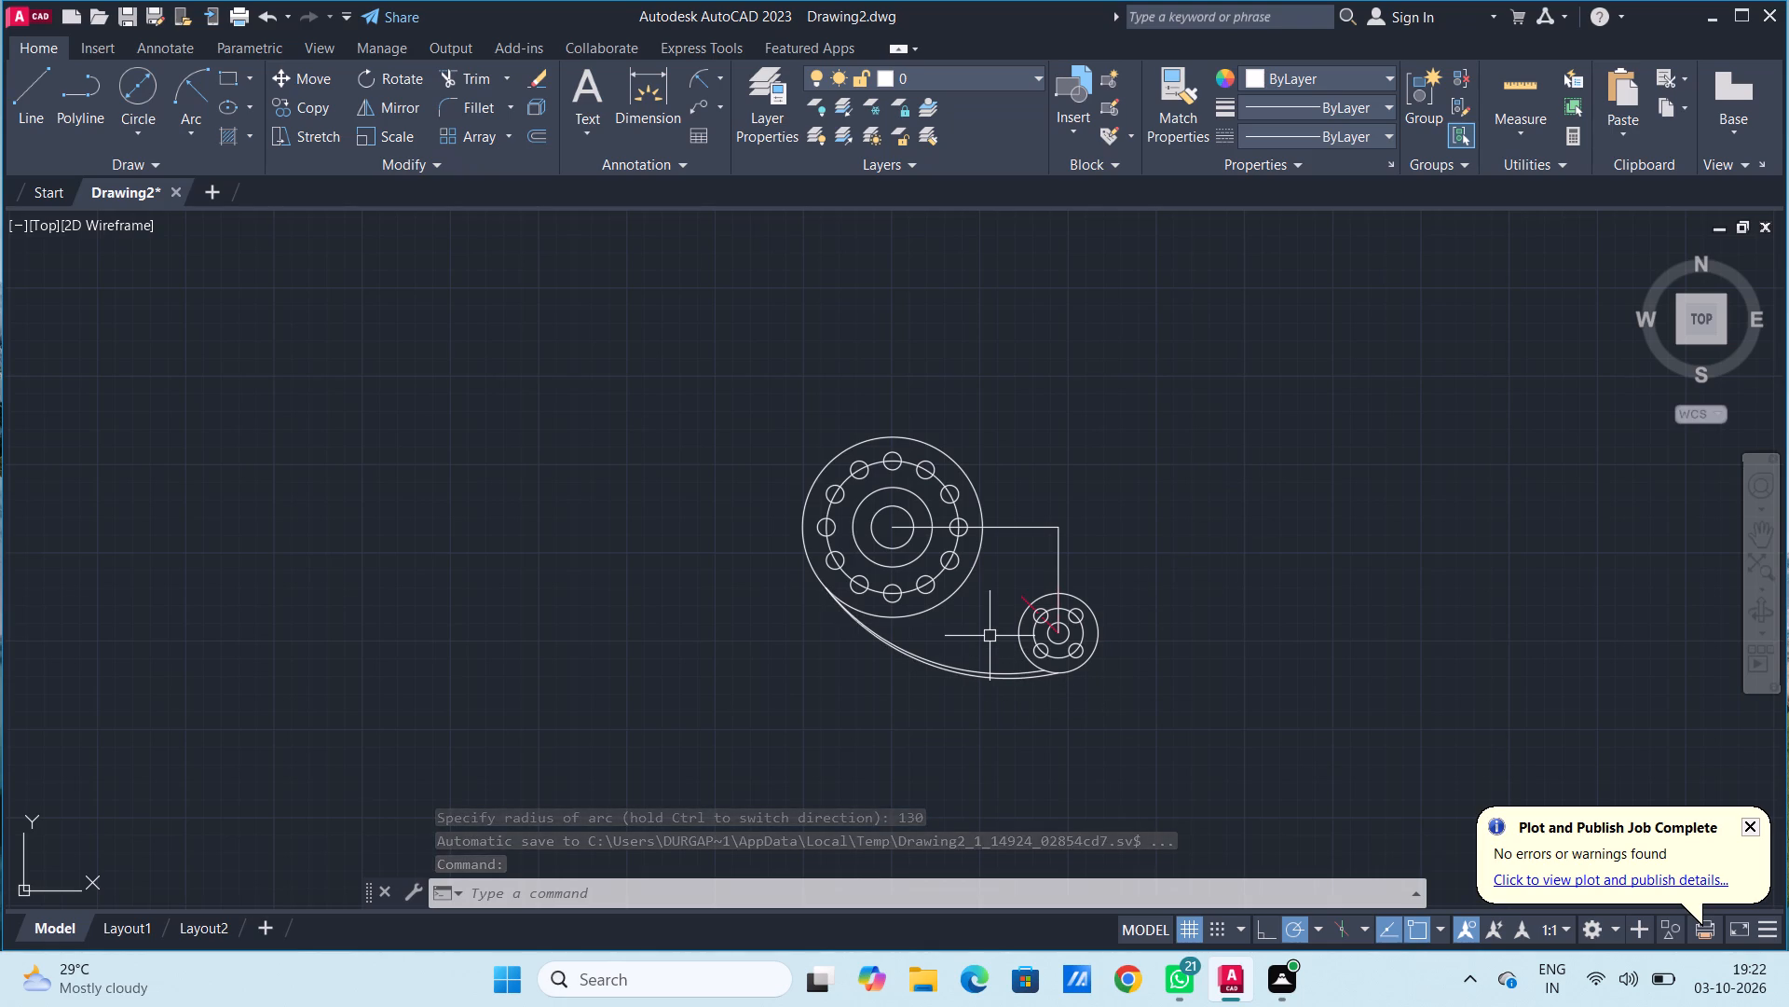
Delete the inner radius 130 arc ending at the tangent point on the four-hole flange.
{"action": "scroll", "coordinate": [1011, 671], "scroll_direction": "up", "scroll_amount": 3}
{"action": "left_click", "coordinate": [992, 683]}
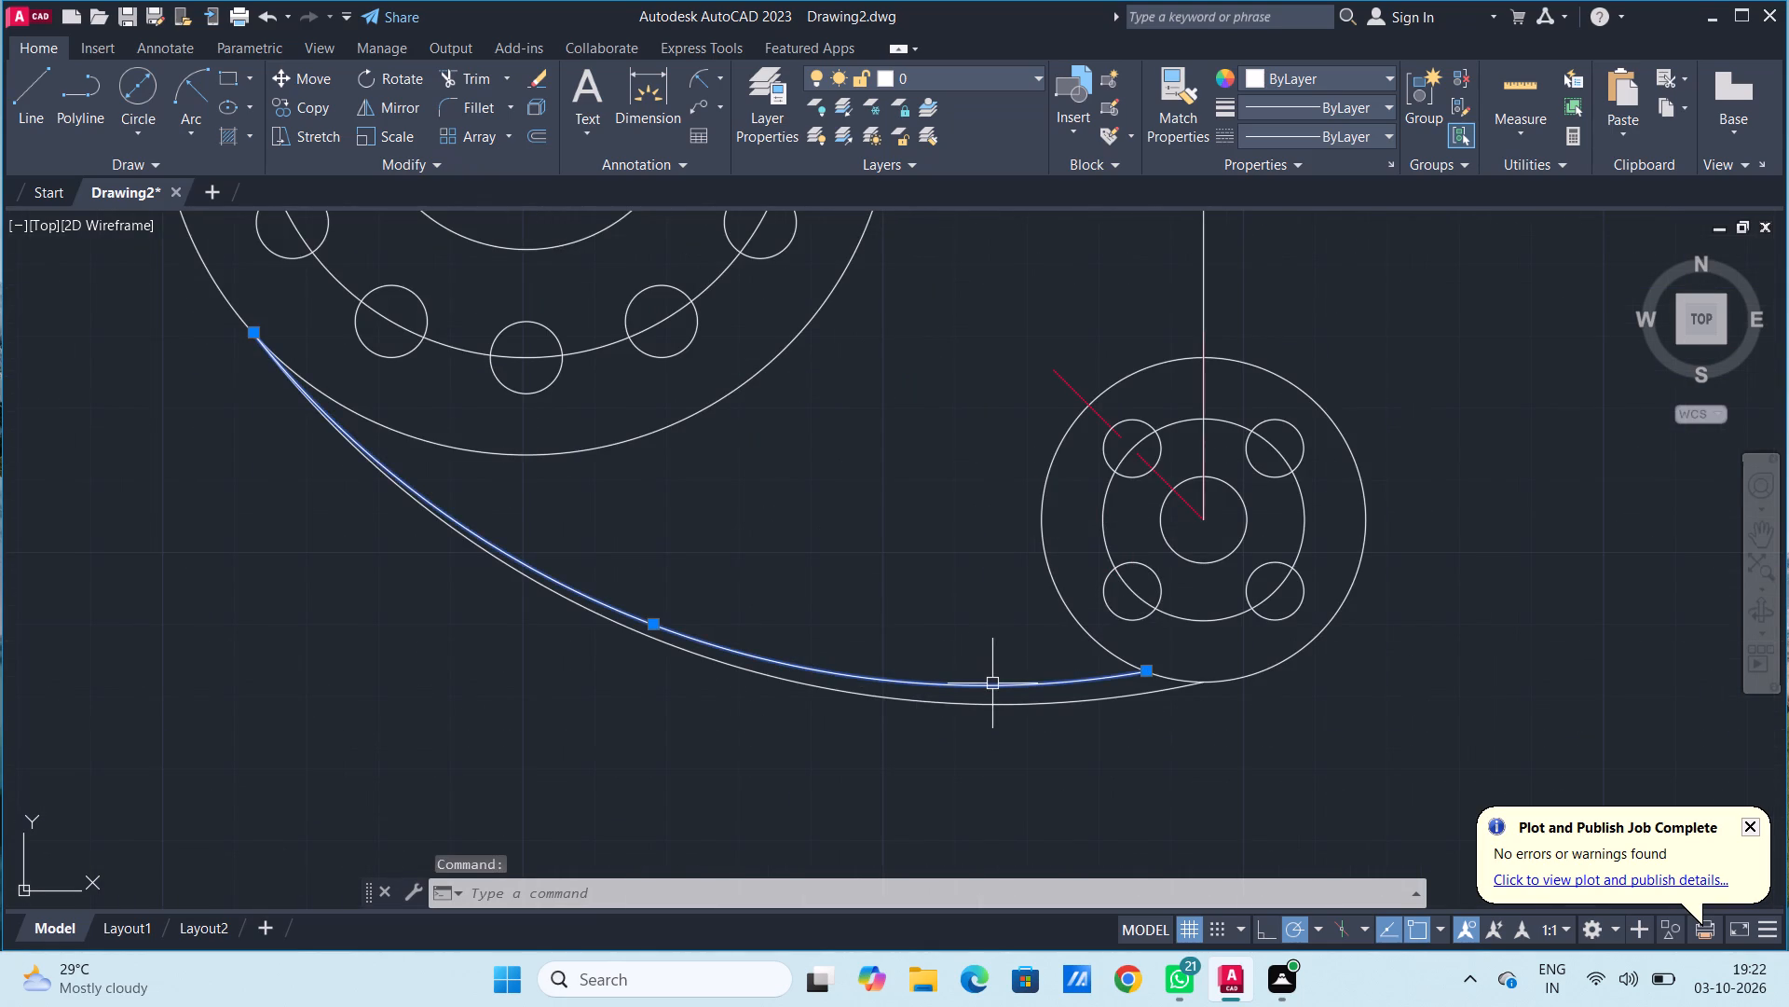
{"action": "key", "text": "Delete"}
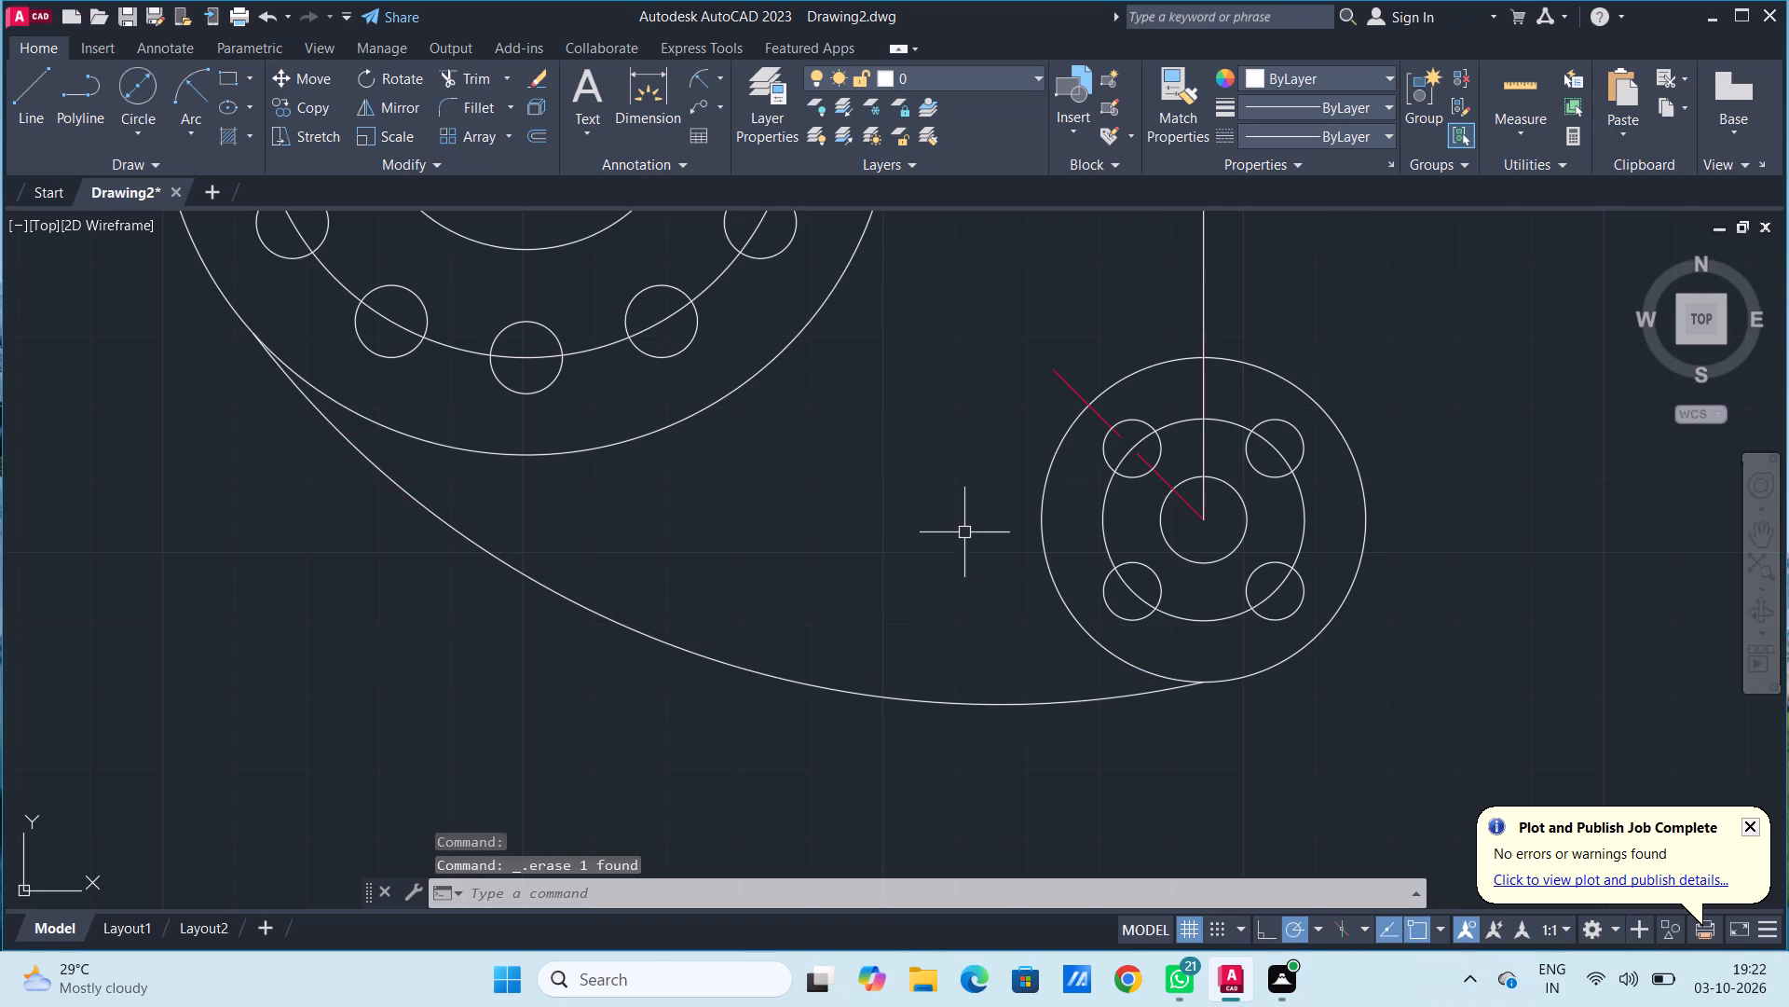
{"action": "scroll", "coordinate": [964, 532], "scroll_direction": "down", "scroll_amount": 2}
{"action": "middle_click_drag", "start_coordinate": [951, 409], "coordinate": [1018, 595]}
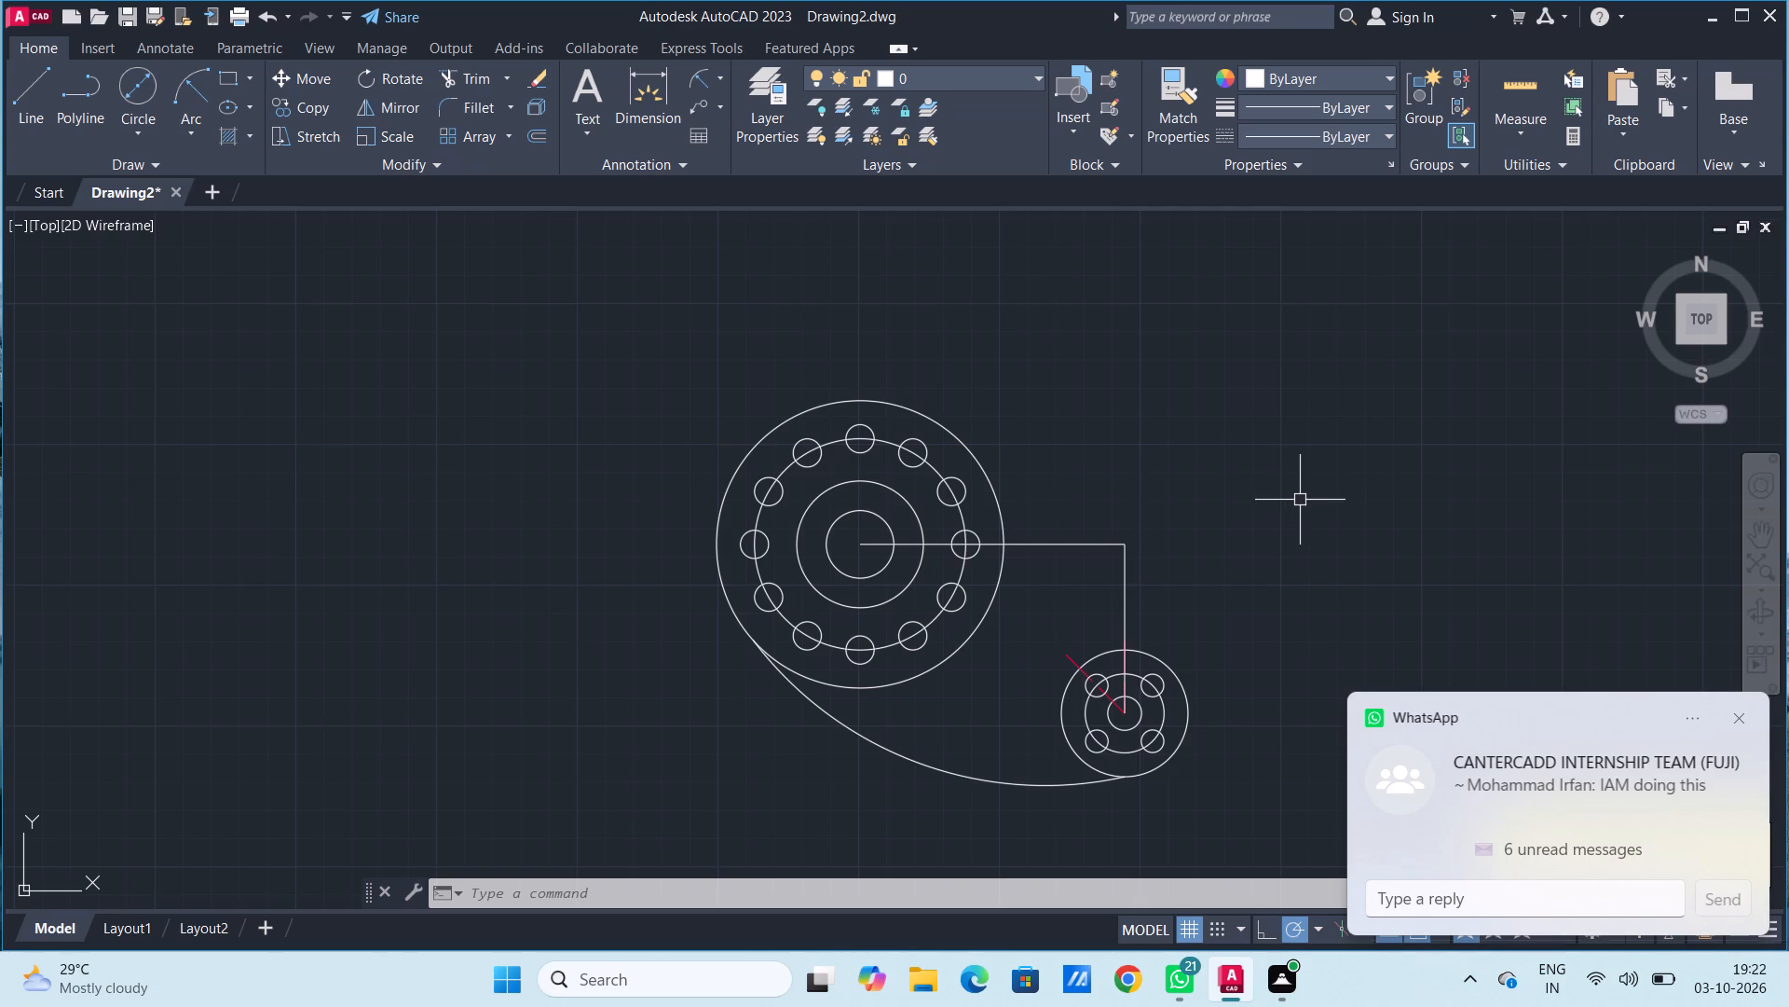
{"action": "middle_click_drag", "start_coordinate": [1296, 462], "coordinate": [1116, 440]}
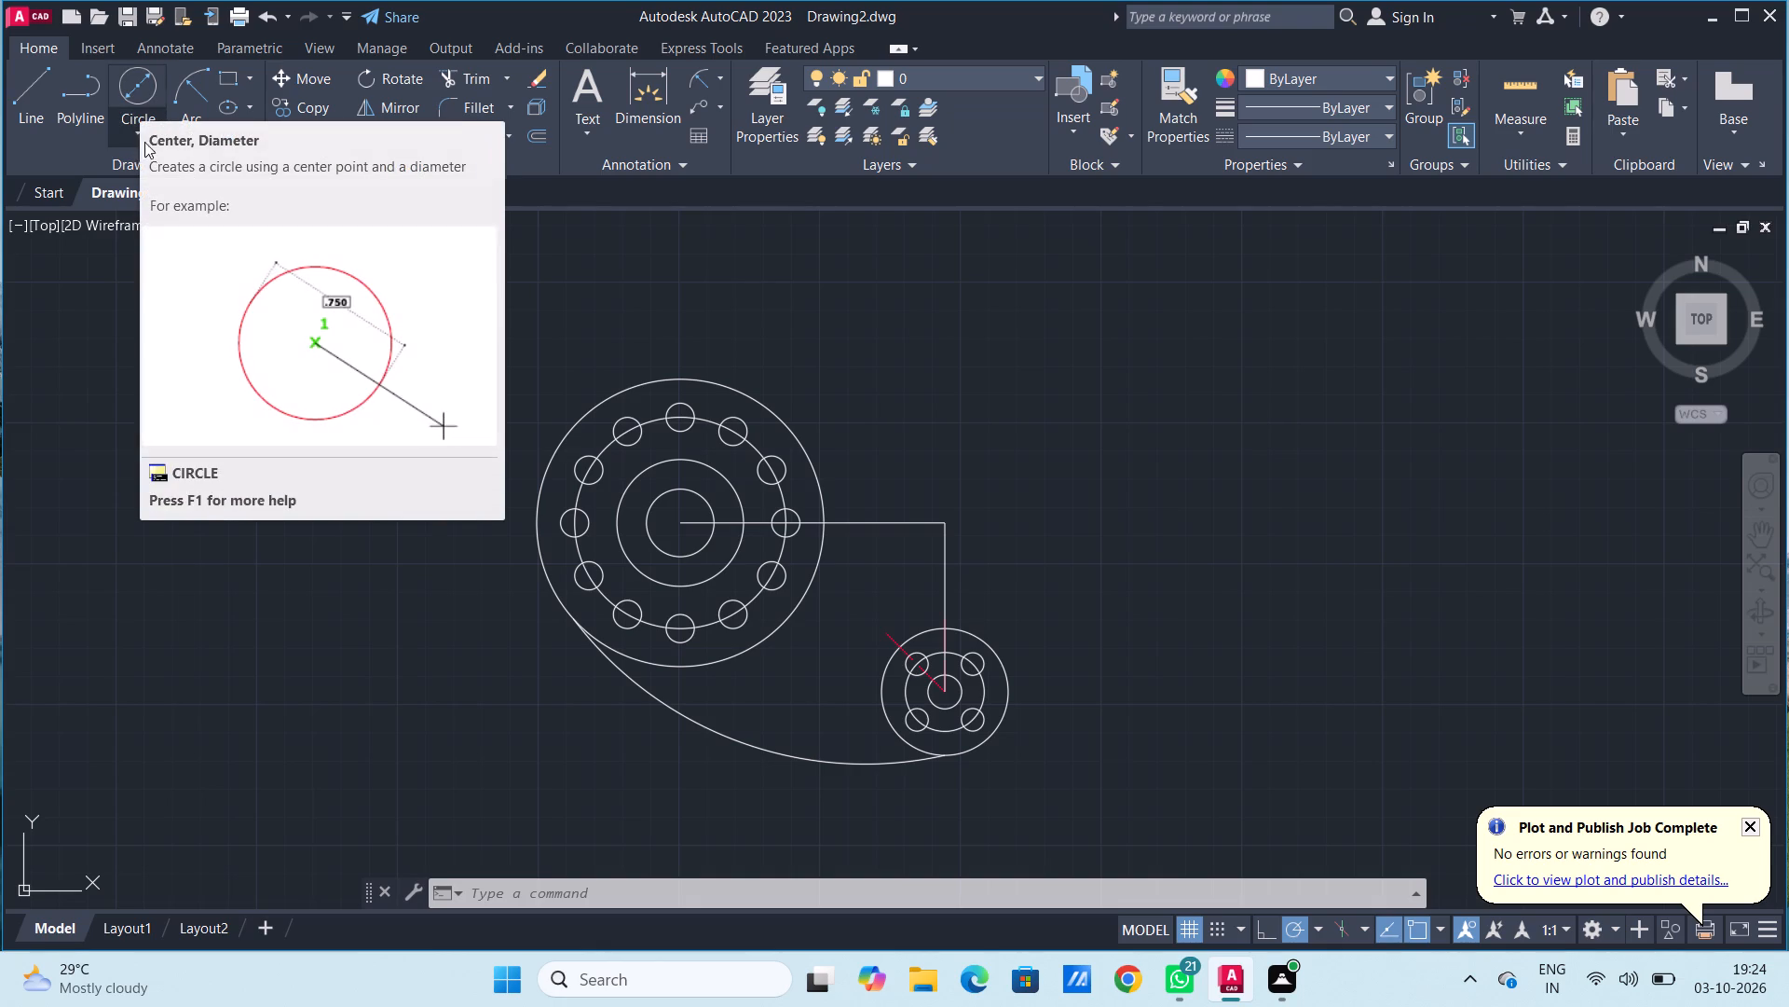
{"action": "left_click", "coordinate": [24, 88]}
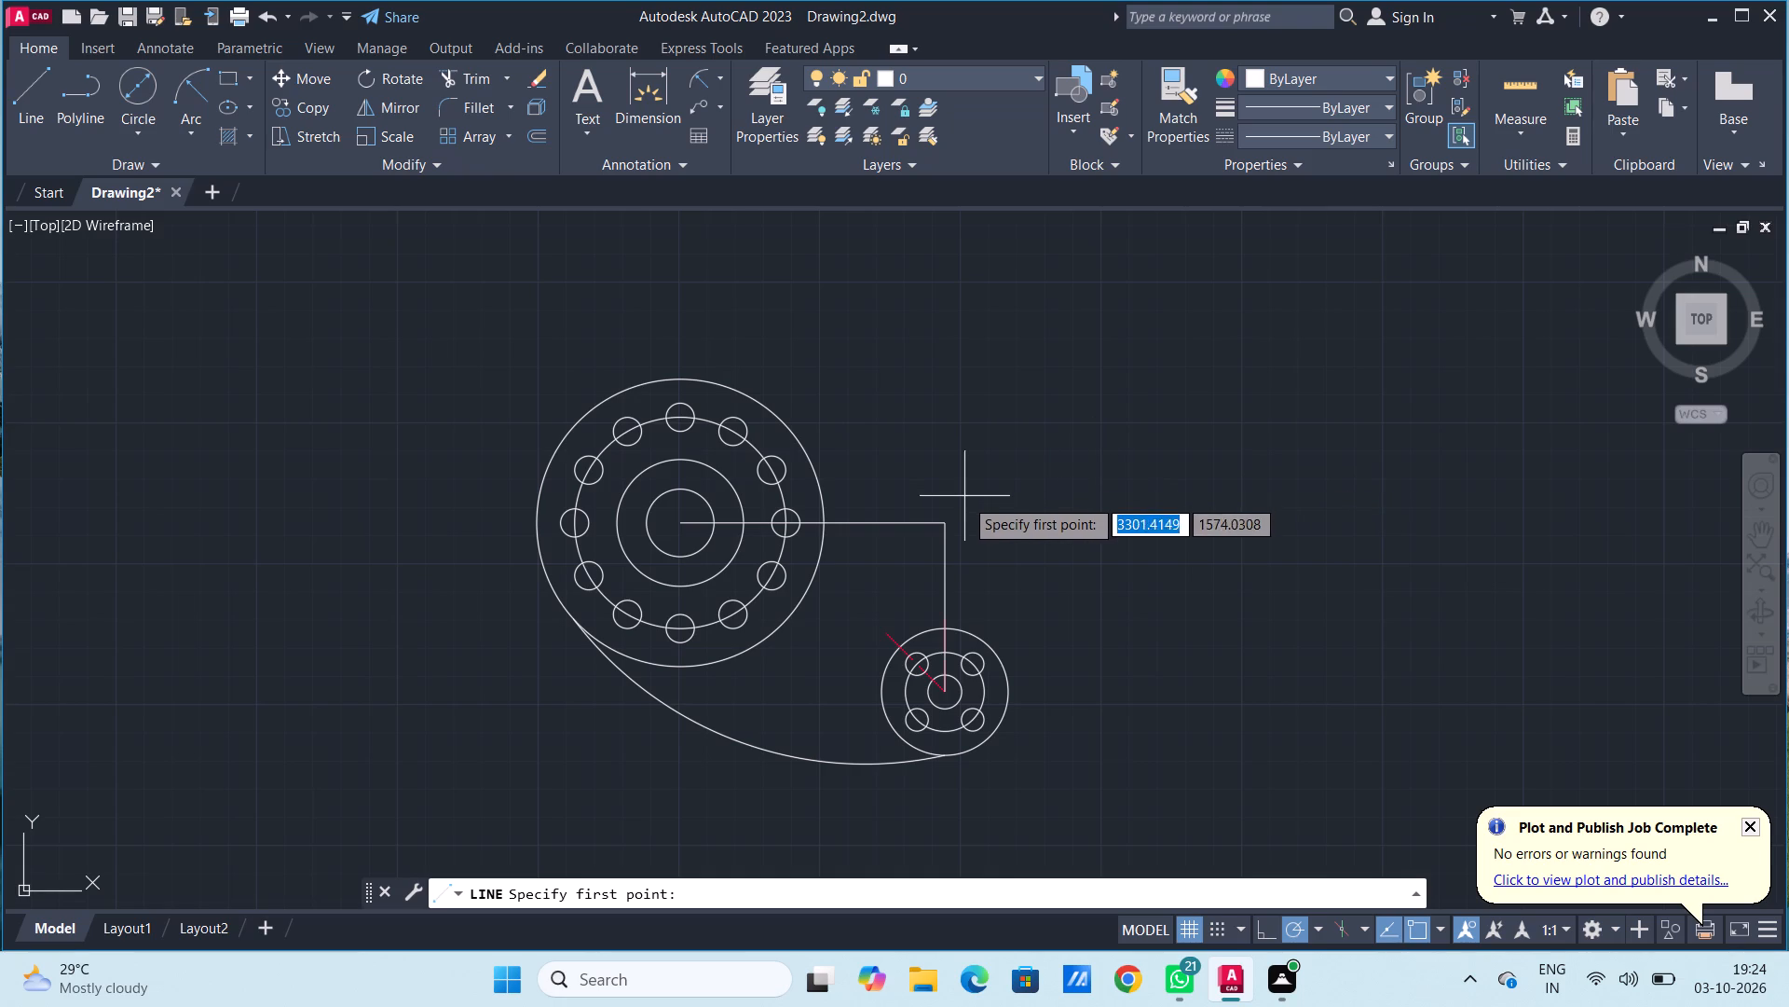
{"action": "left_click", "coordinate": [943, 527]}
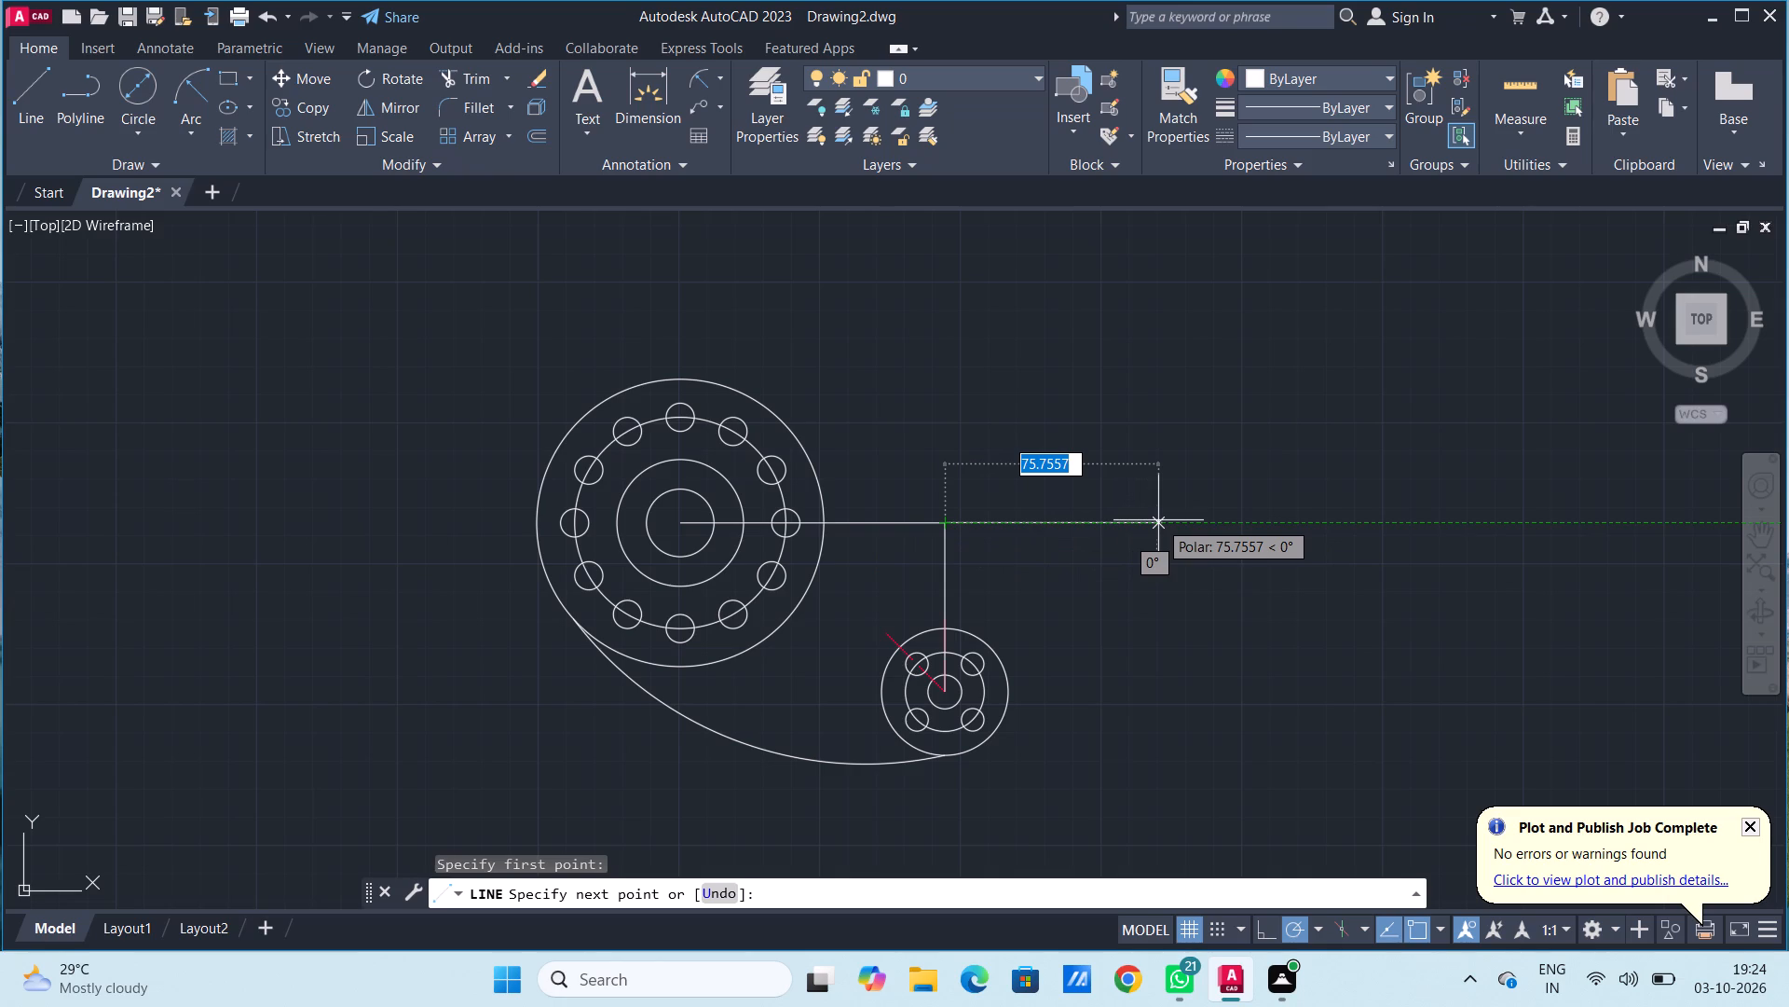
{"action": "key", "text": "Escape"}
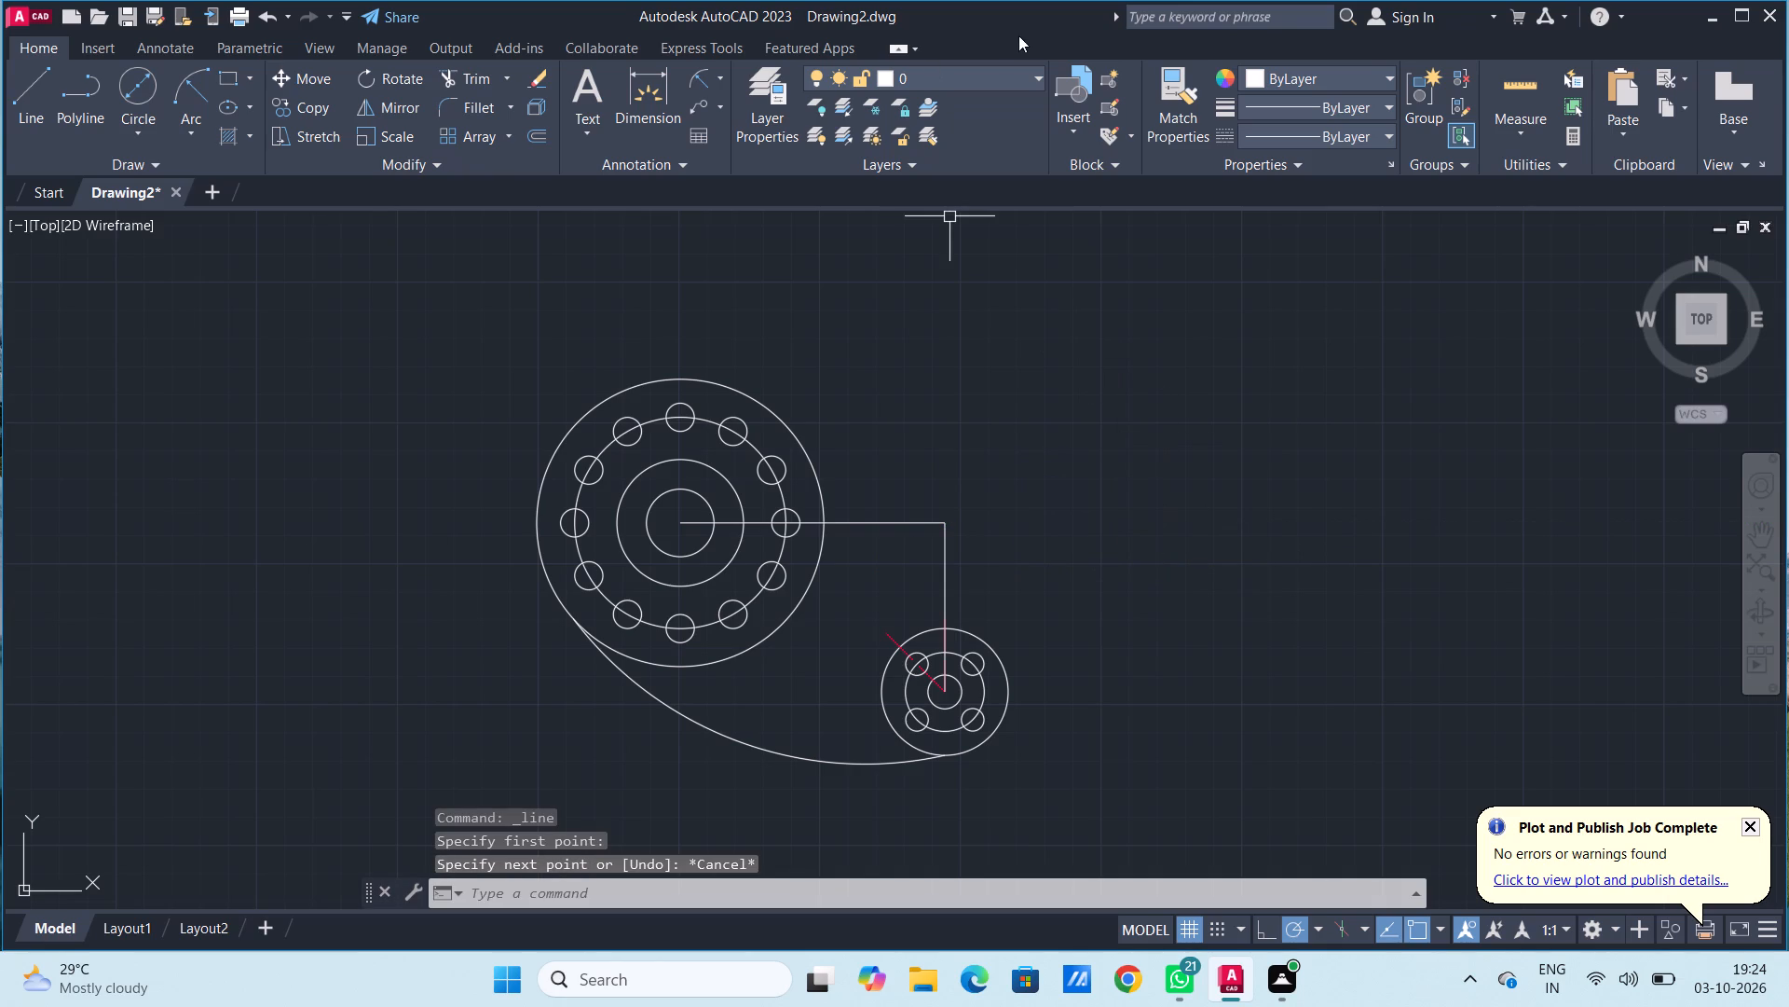
Delete the horizontal line running from the twelve-hole flange's centre to the upper end of the vertical line.
{"action": "left_click", "coordinate": [920, 526]}
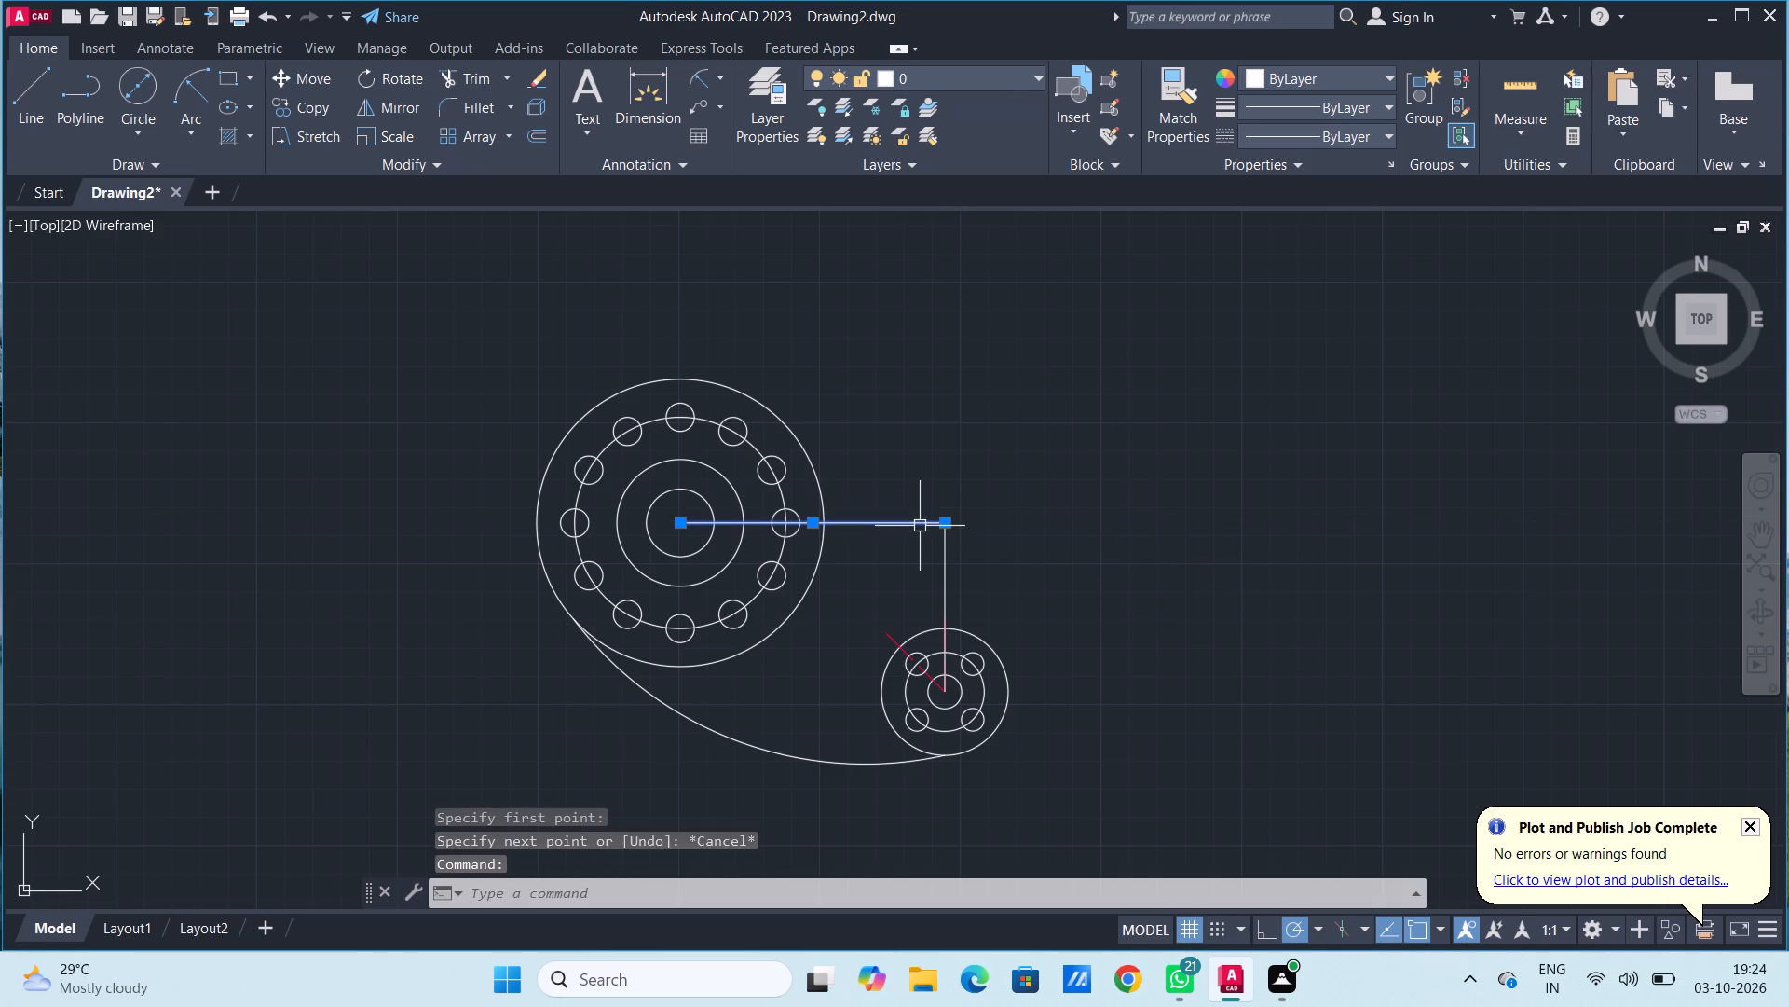
{"action": "key", "text": "Delete"}
{"action": "key", "text": "Delete"}
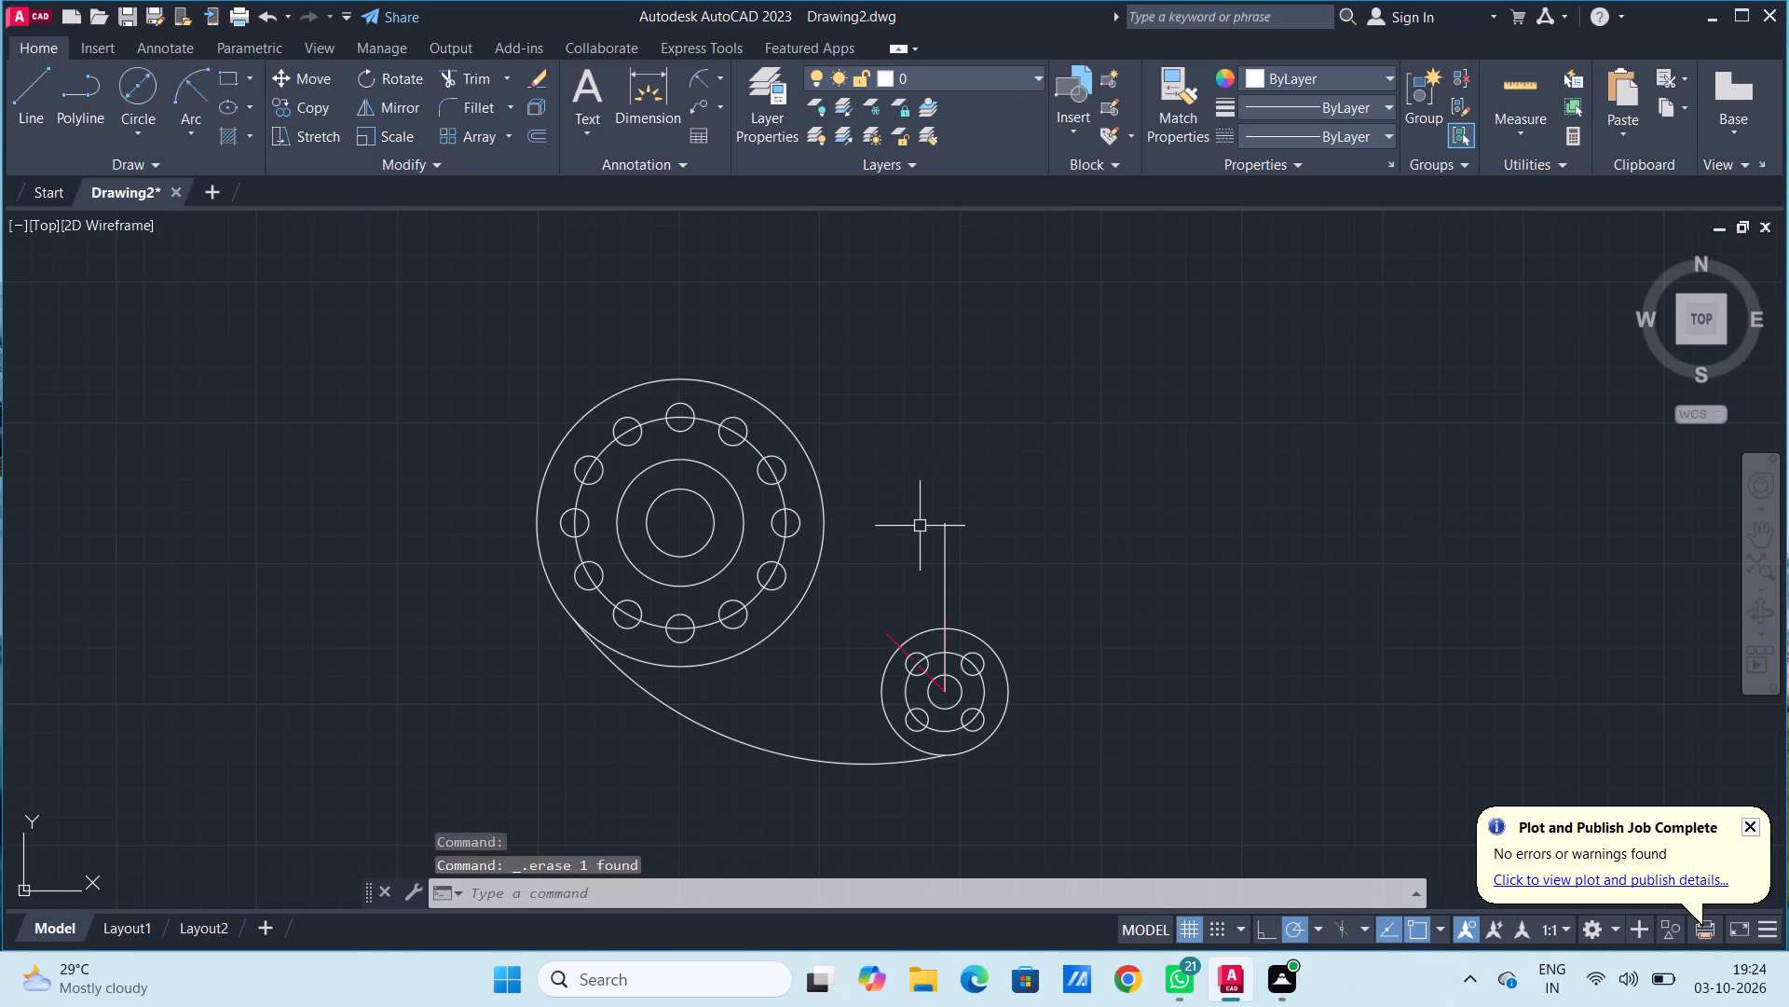
On Layer1, draw a horizontal centre line from the twelve-hole flange's centre to the vertical line's upper end, continuing rightward with segments of 58 and 20.
{"action": "left_click", "coordinate": [1031, 68]}
{"action": "left_click", "coordinate": [1002, 139]}
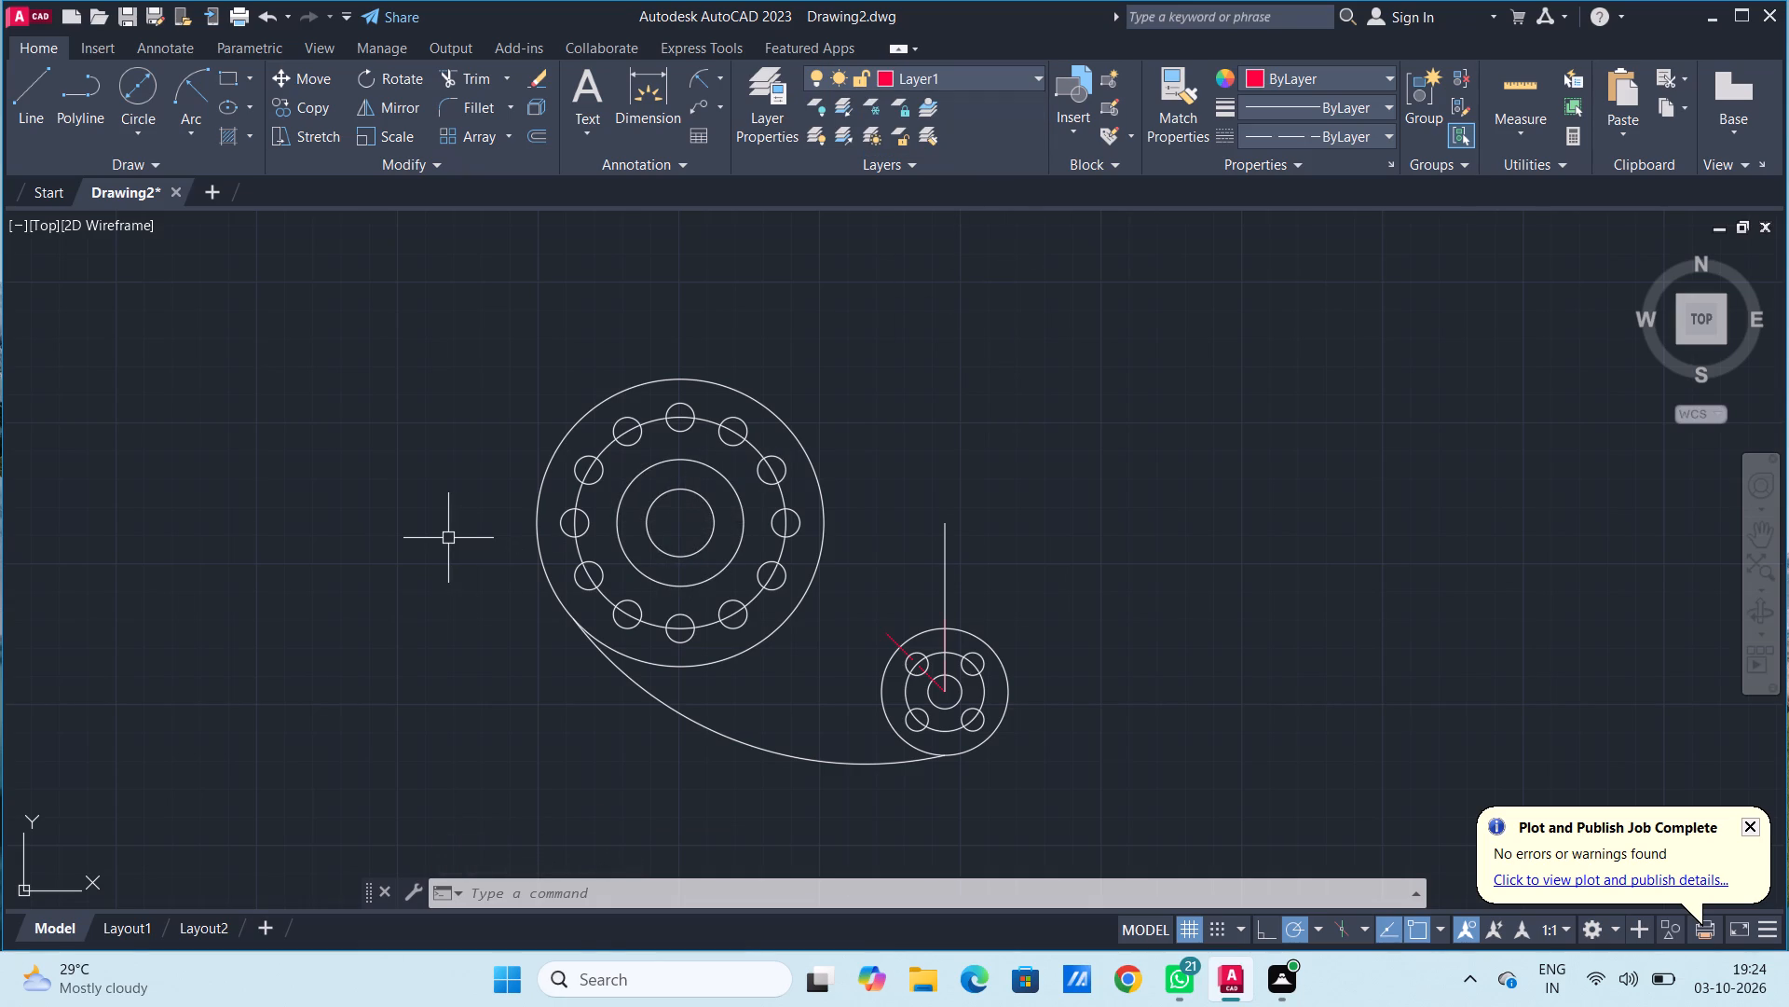
{"action": "key", "text": "l"}
{"action": "key", "text": "Return"}
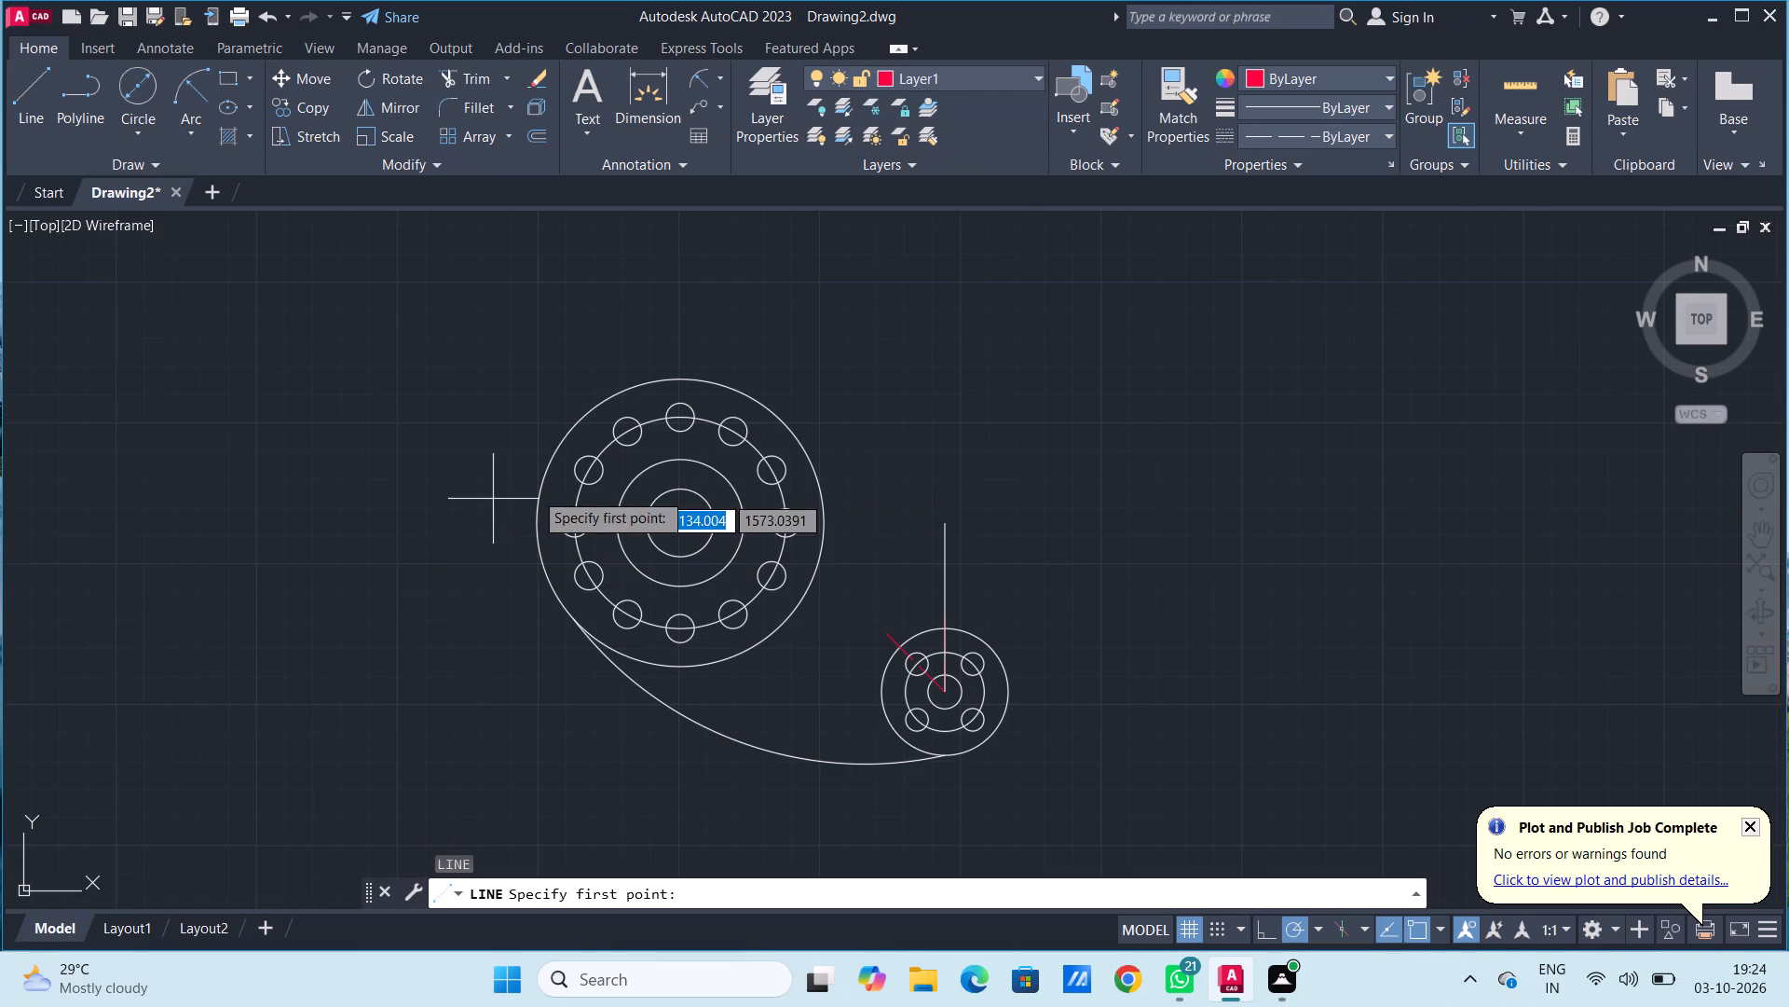
{"action": "left_click", "coordinate": [679, 523]}
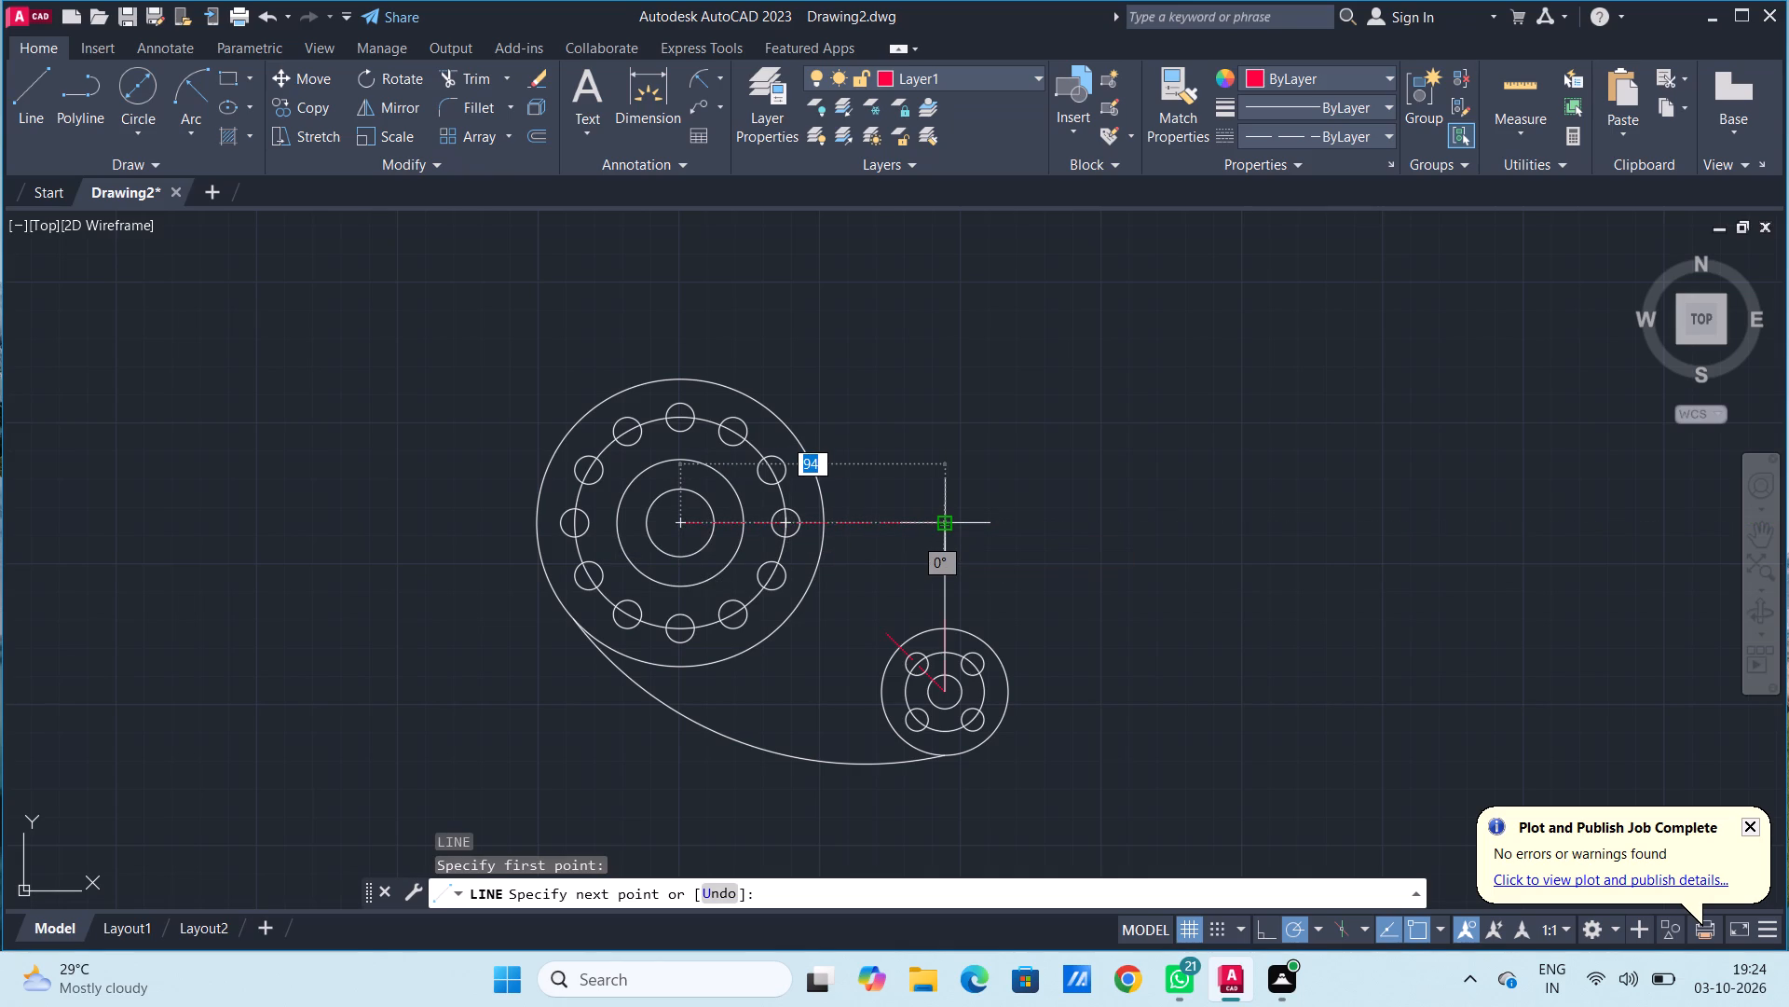
{"action": "left_click", "coordinate": [947, 524]}
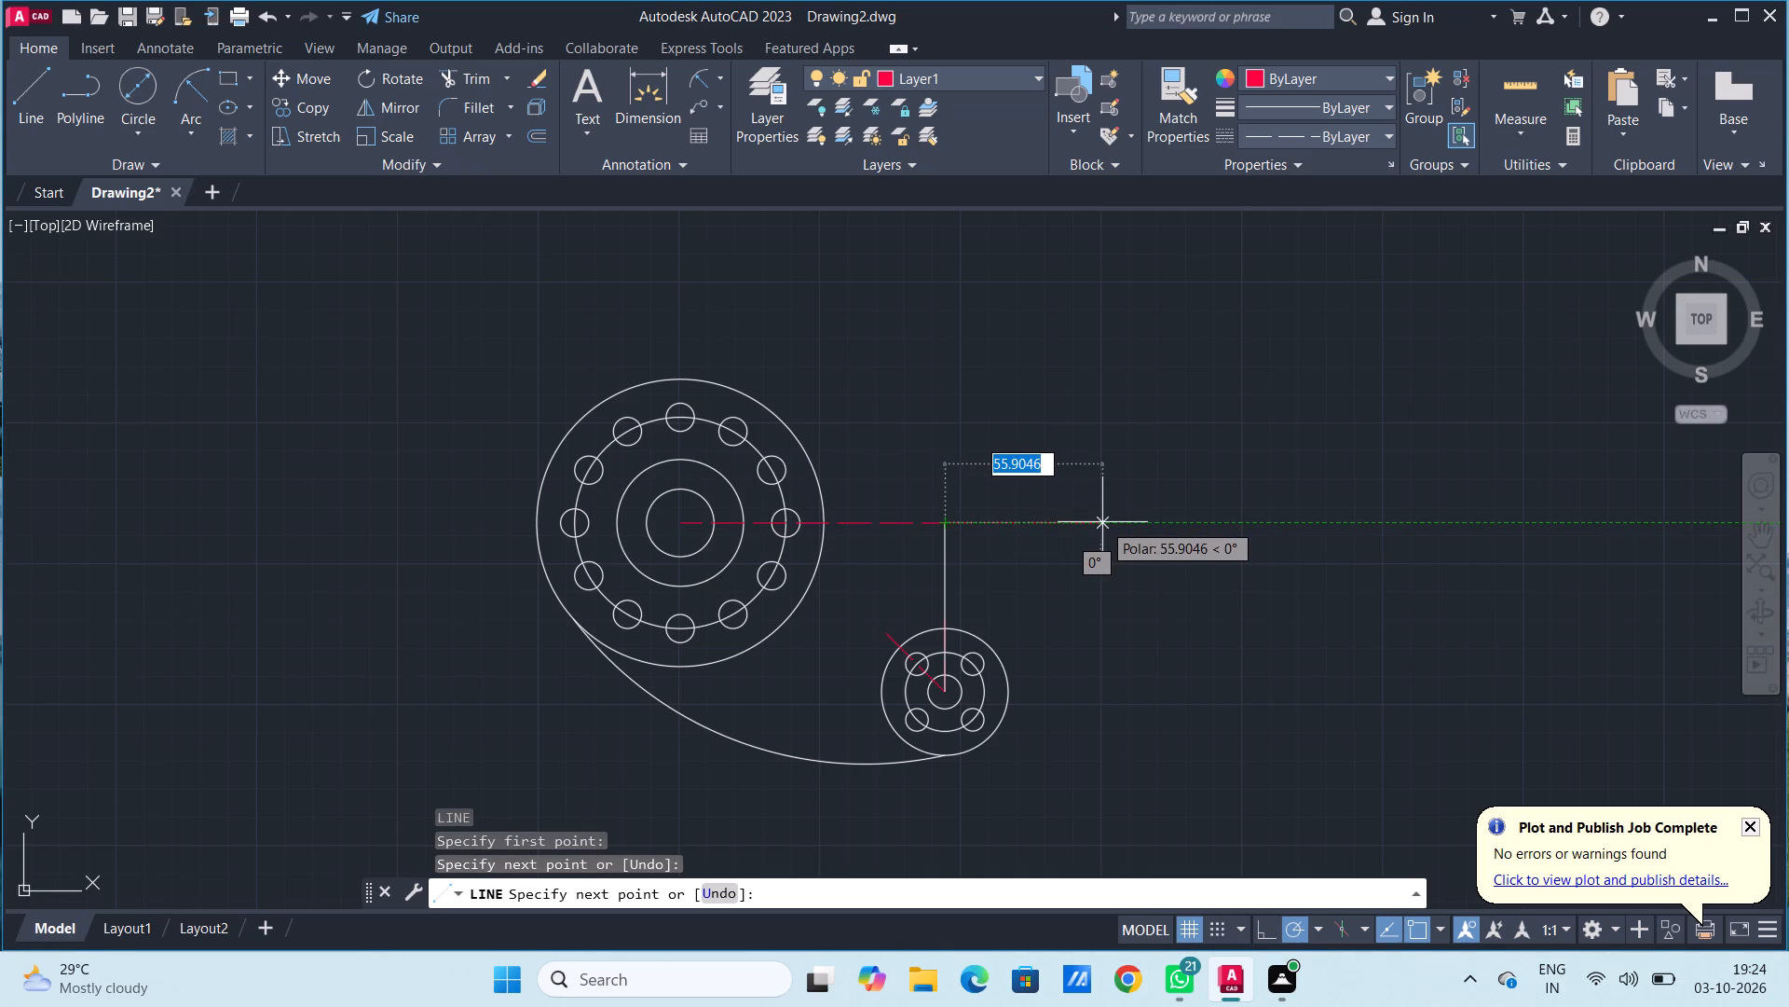
{"action": "type", "text": "58"}
{"action": "key", "text": "Return"}
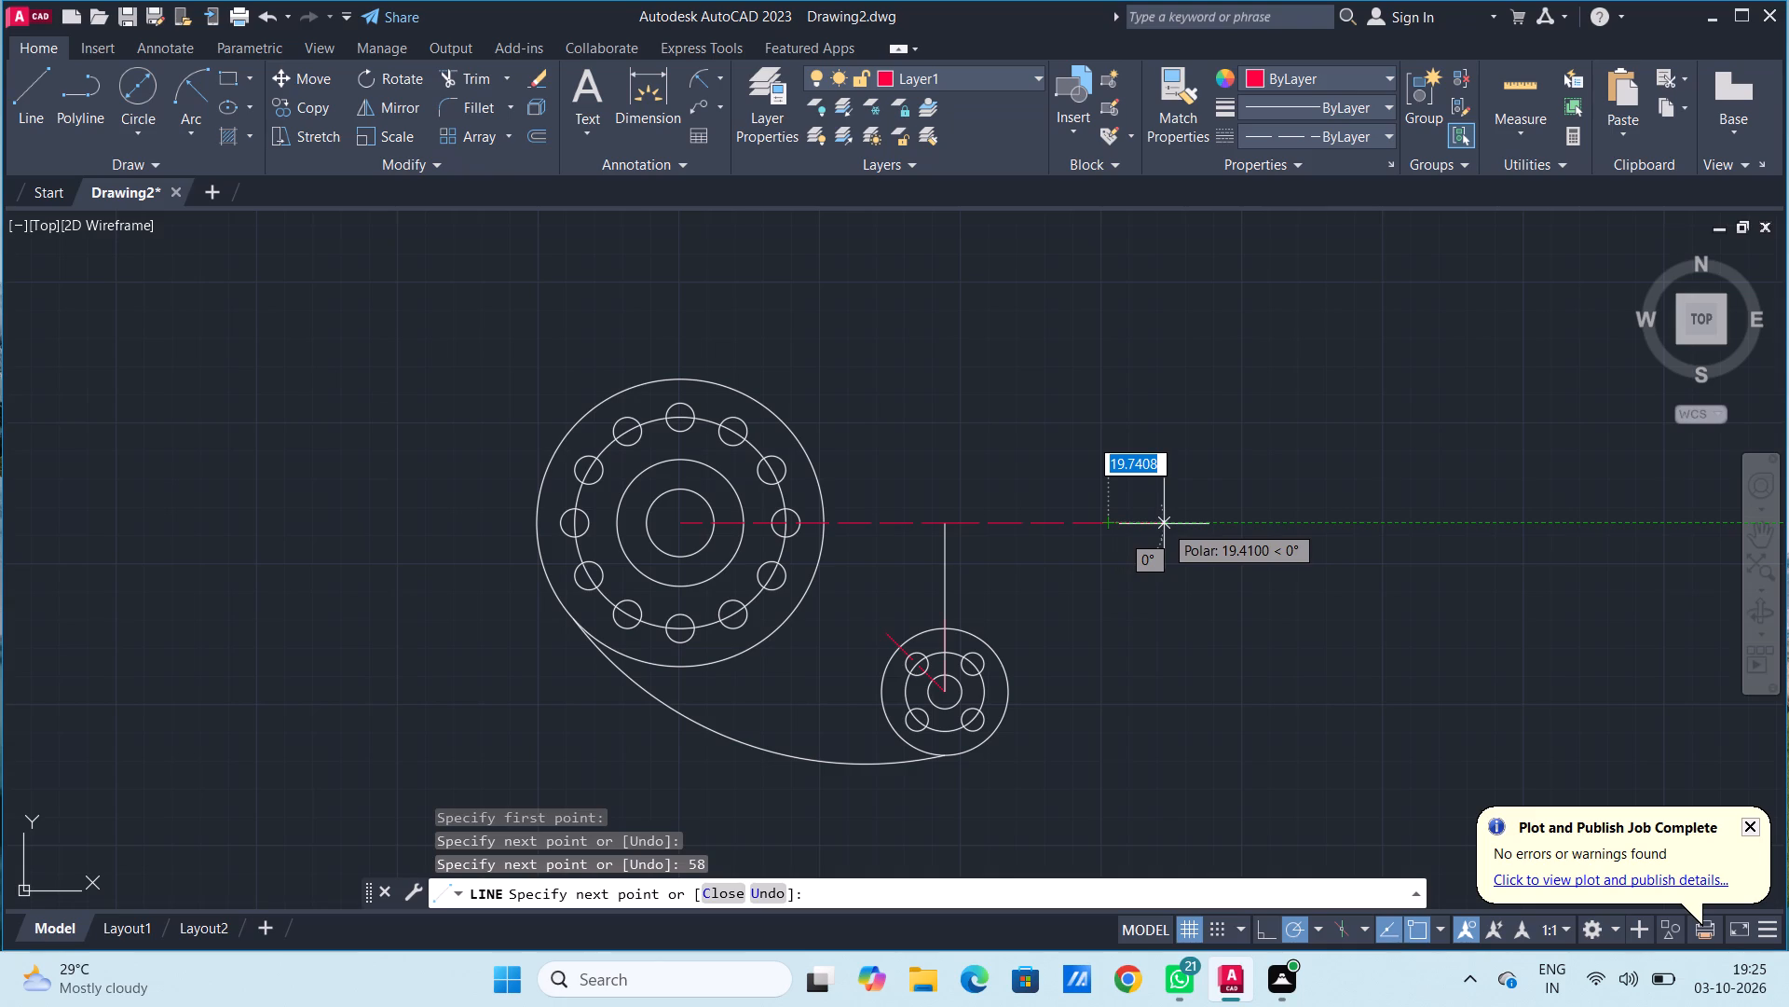
{"action": "type", "text": "20"}
{"action": "key", "text": "Return"}
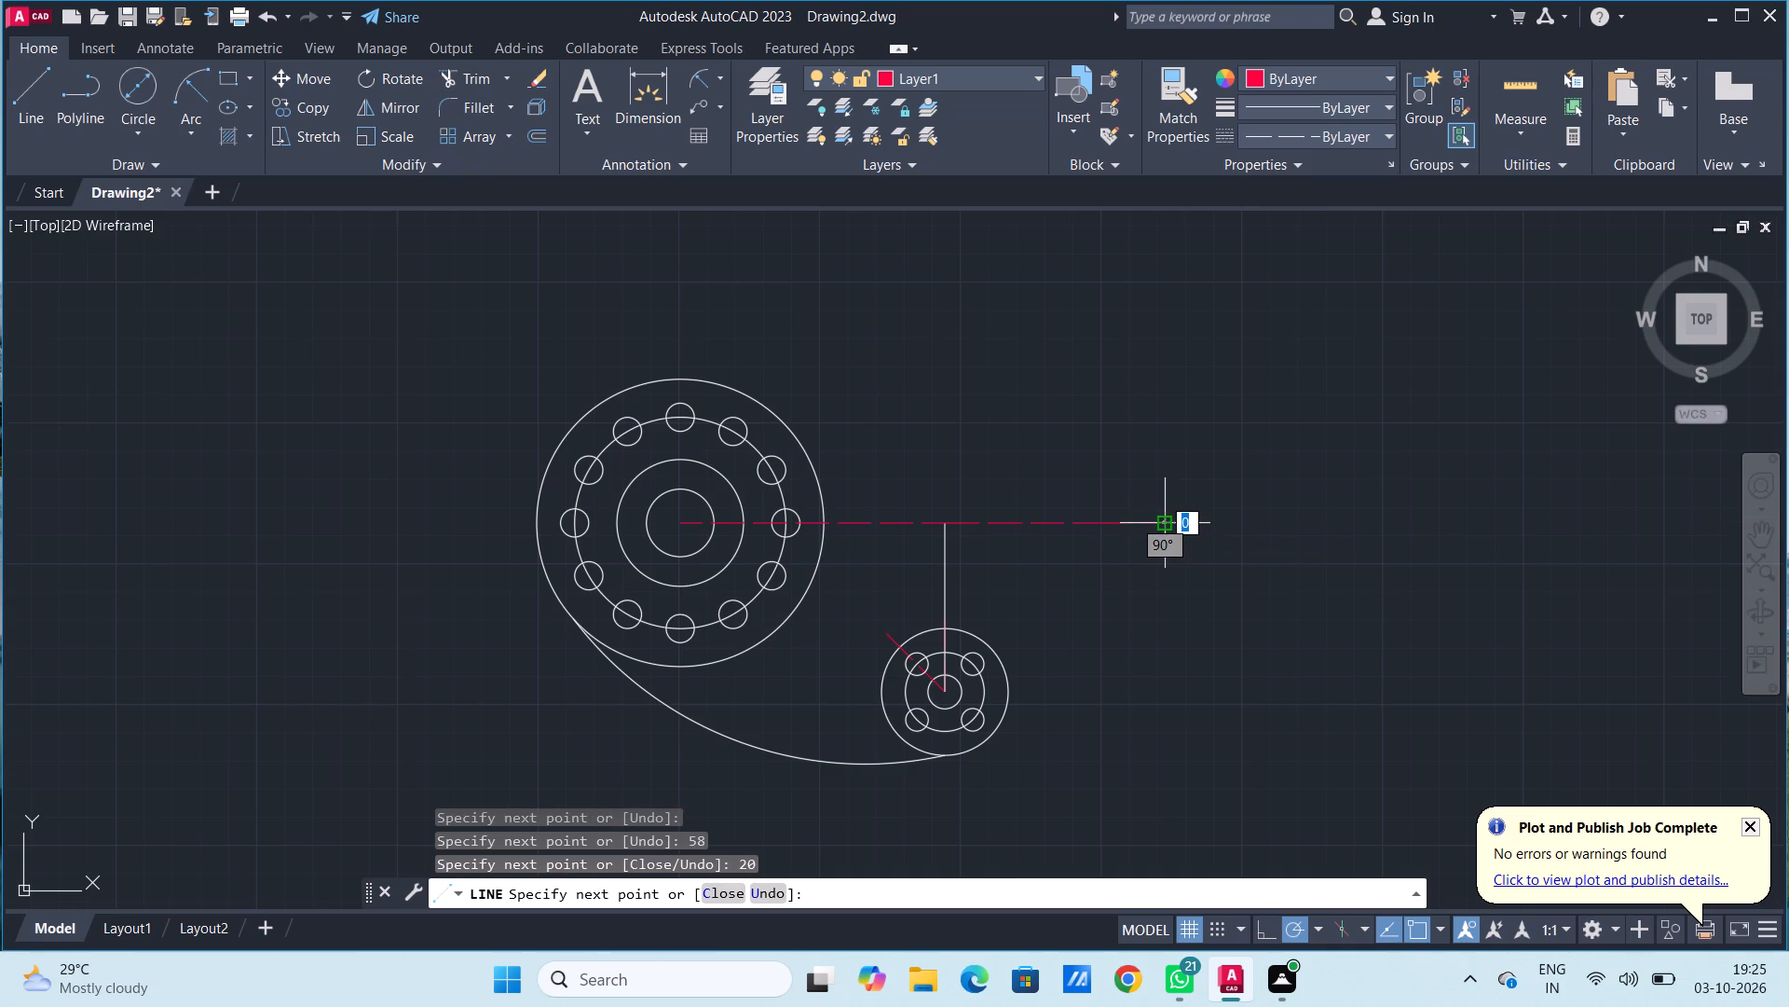
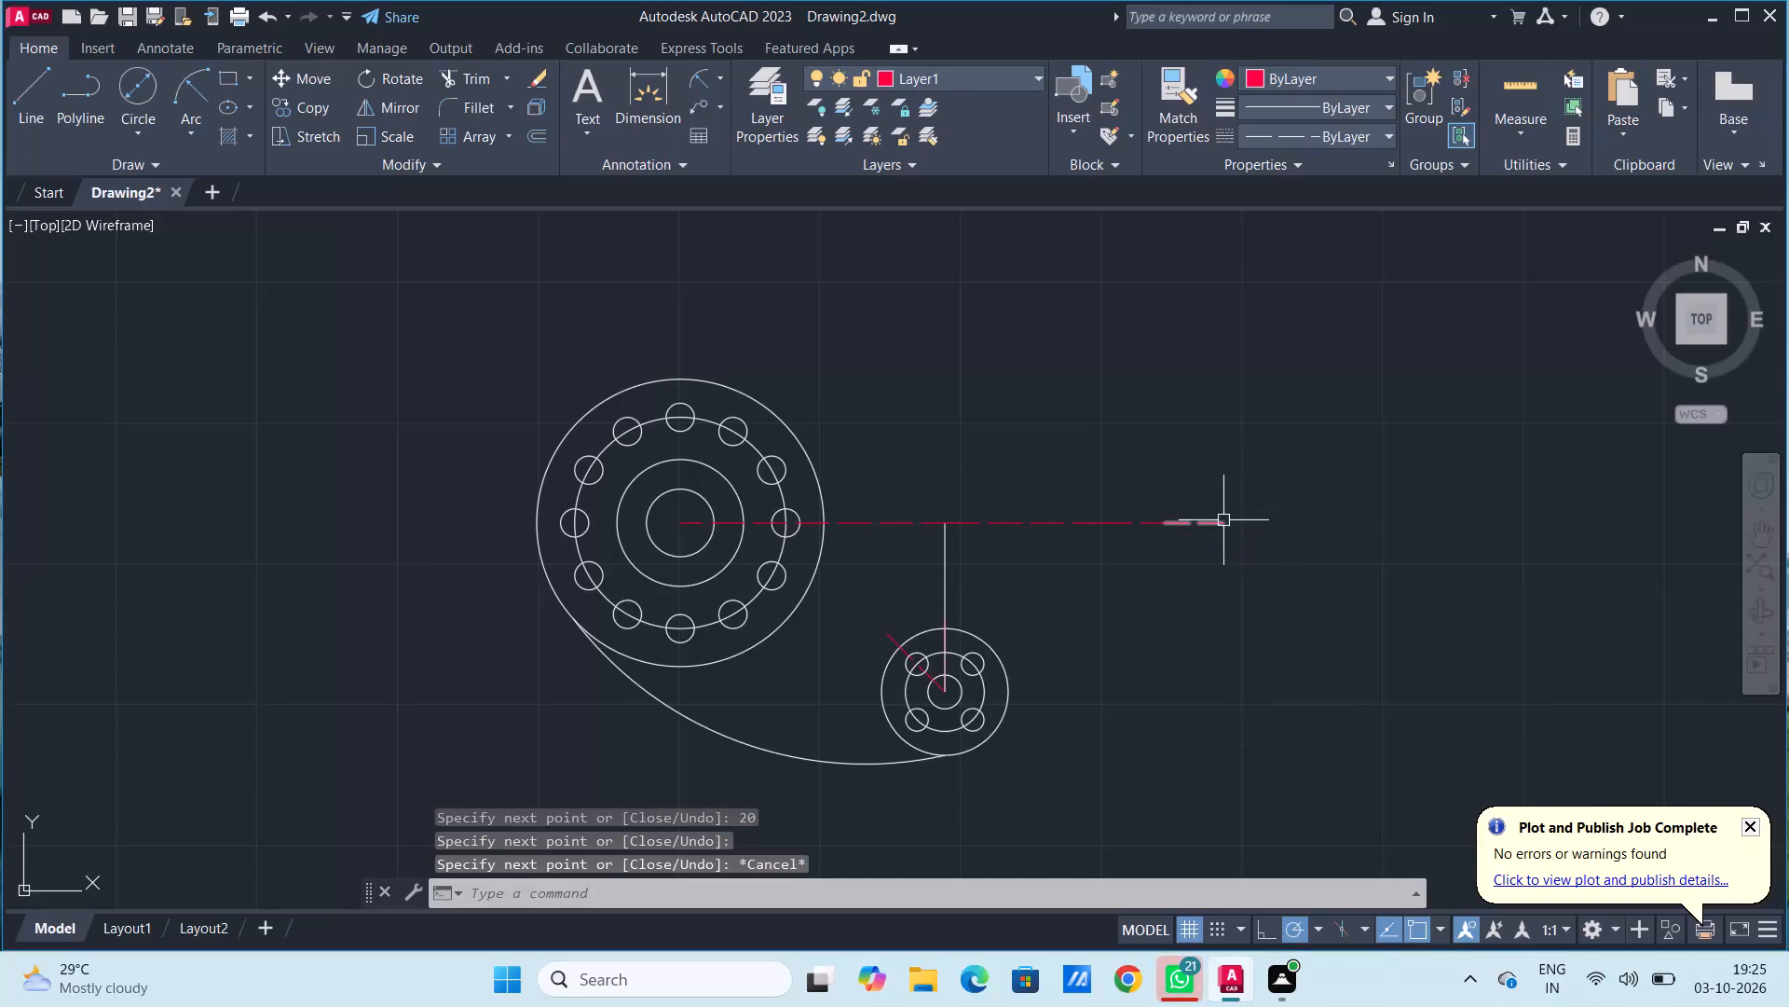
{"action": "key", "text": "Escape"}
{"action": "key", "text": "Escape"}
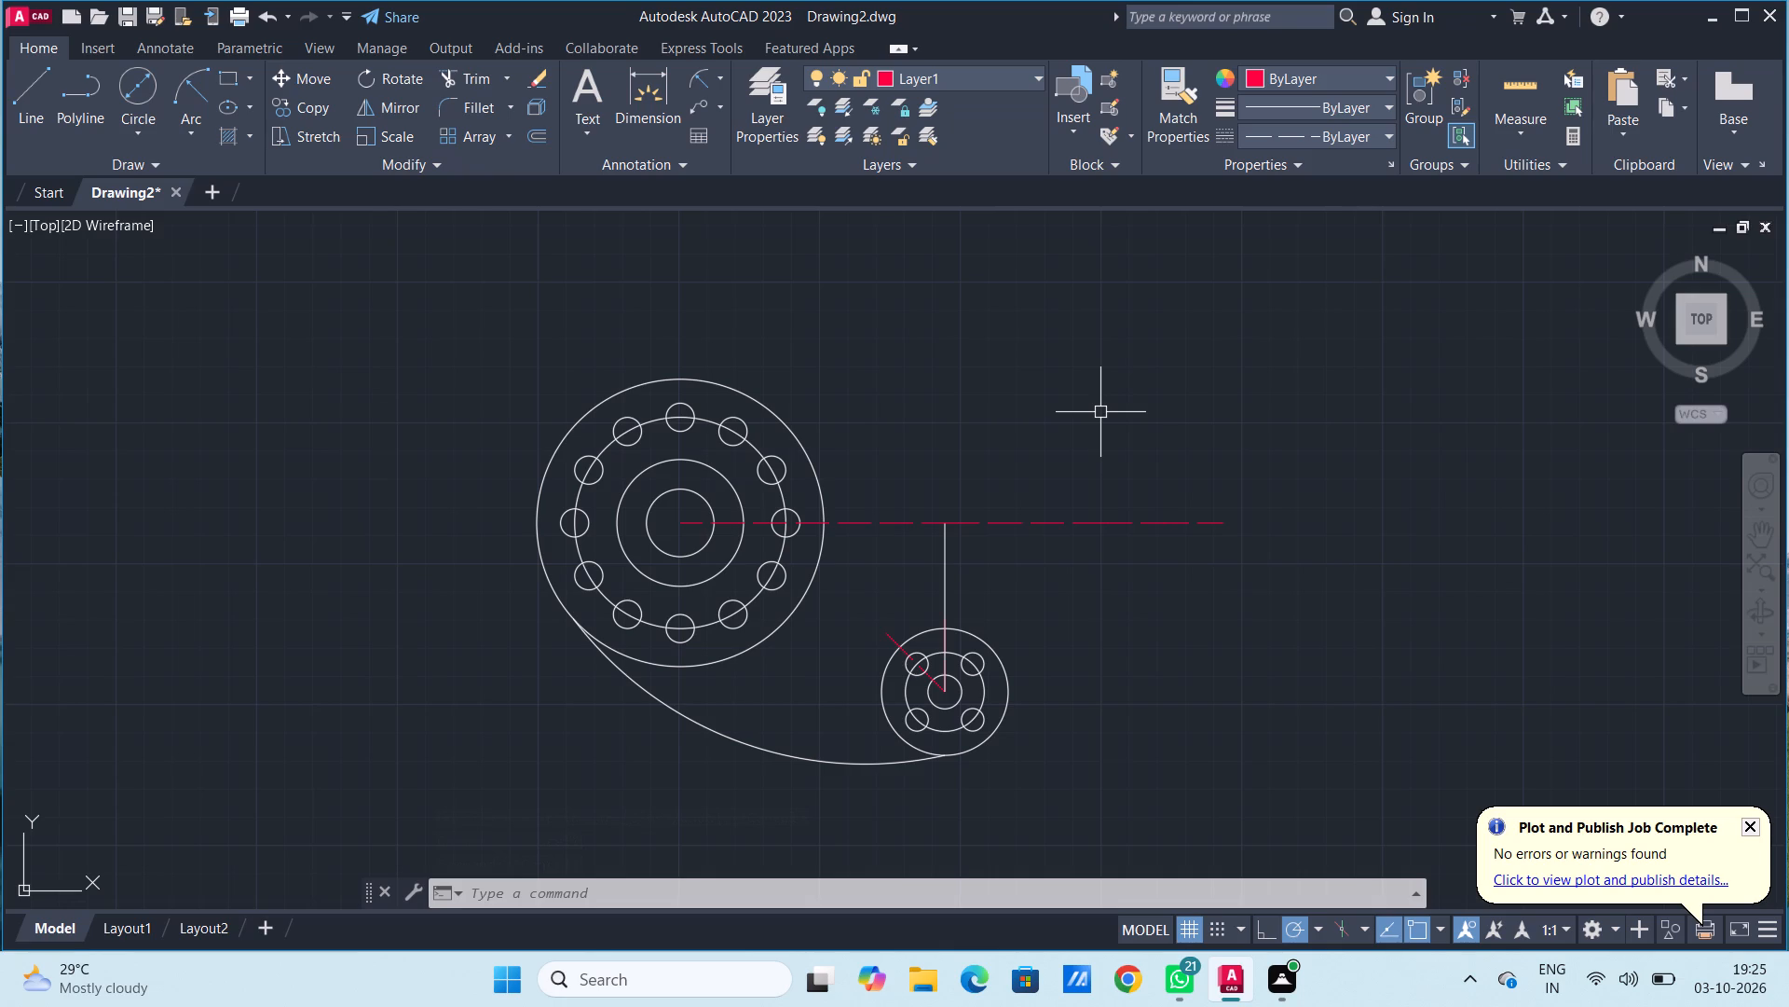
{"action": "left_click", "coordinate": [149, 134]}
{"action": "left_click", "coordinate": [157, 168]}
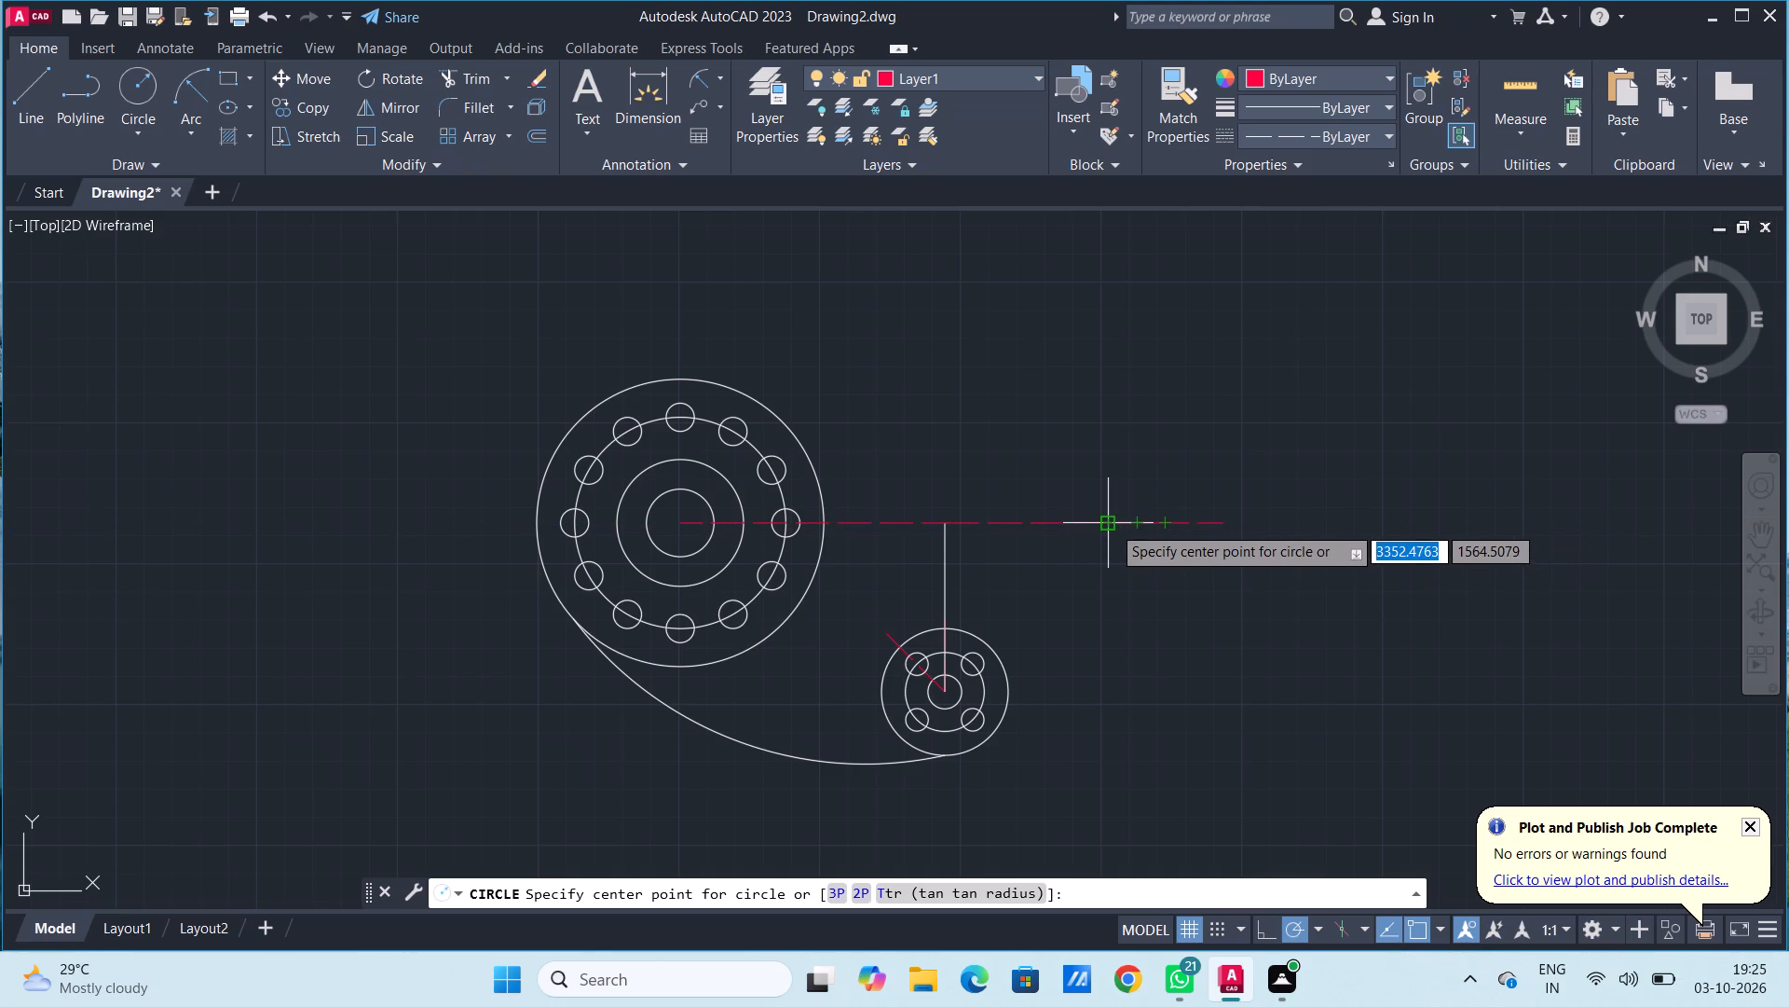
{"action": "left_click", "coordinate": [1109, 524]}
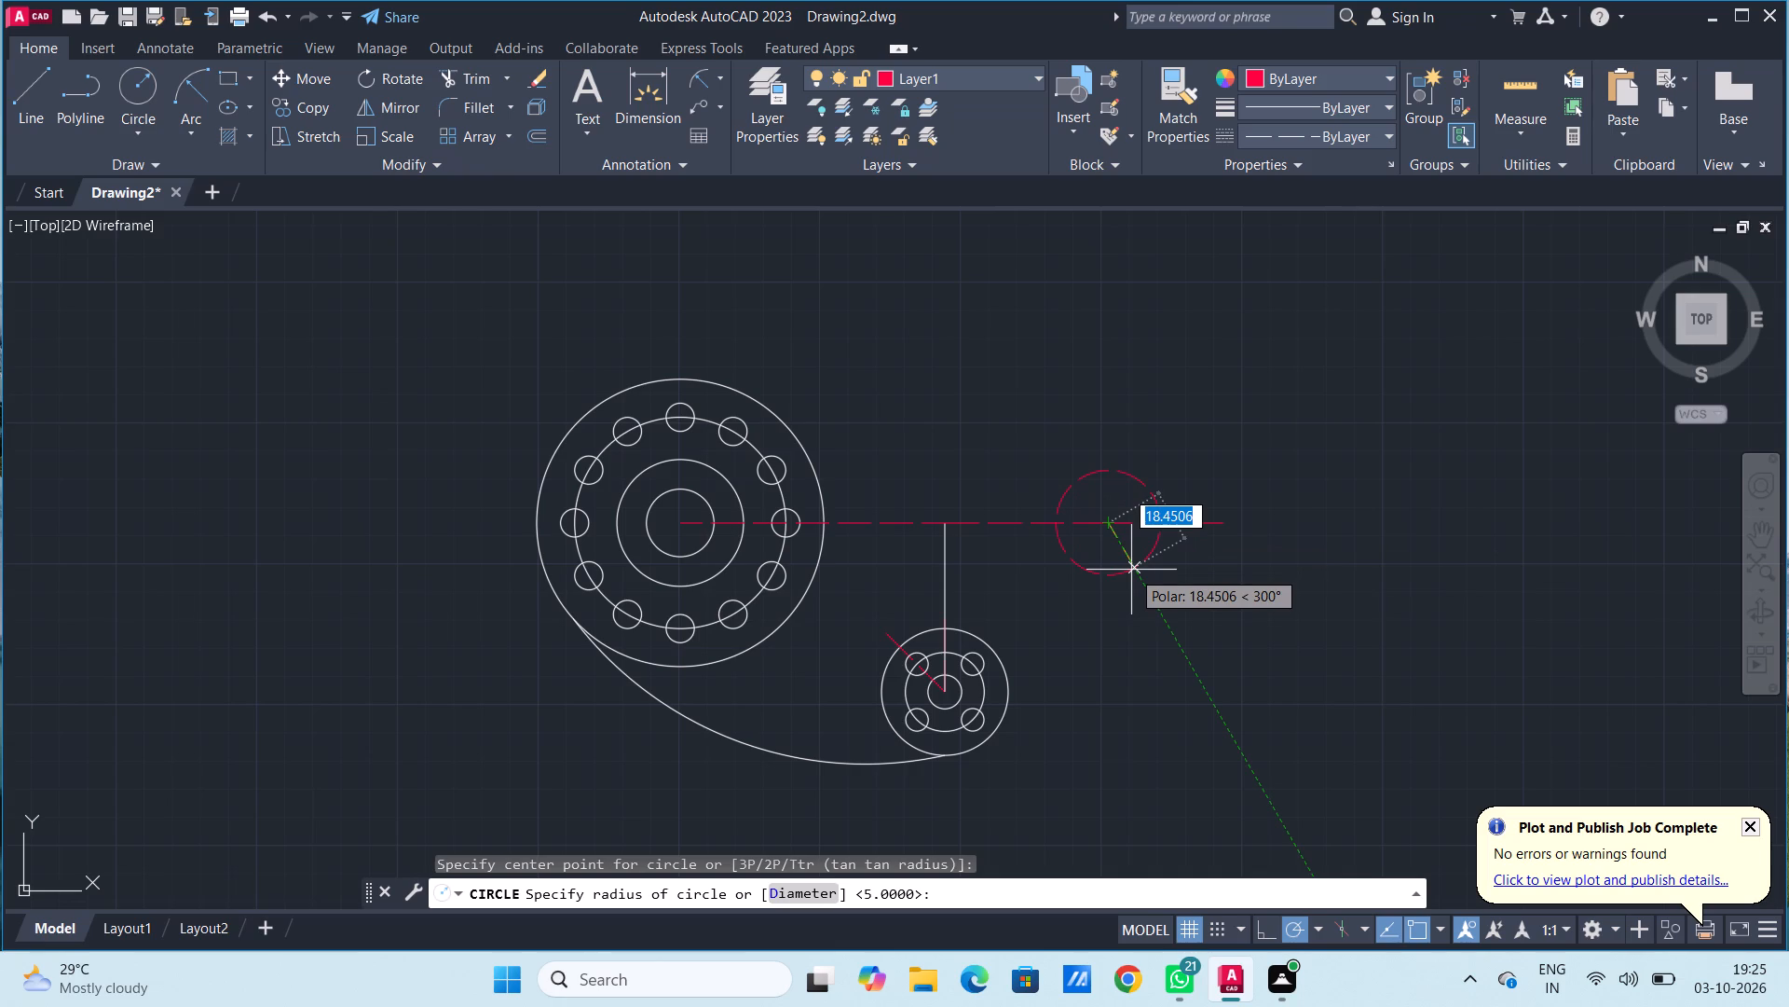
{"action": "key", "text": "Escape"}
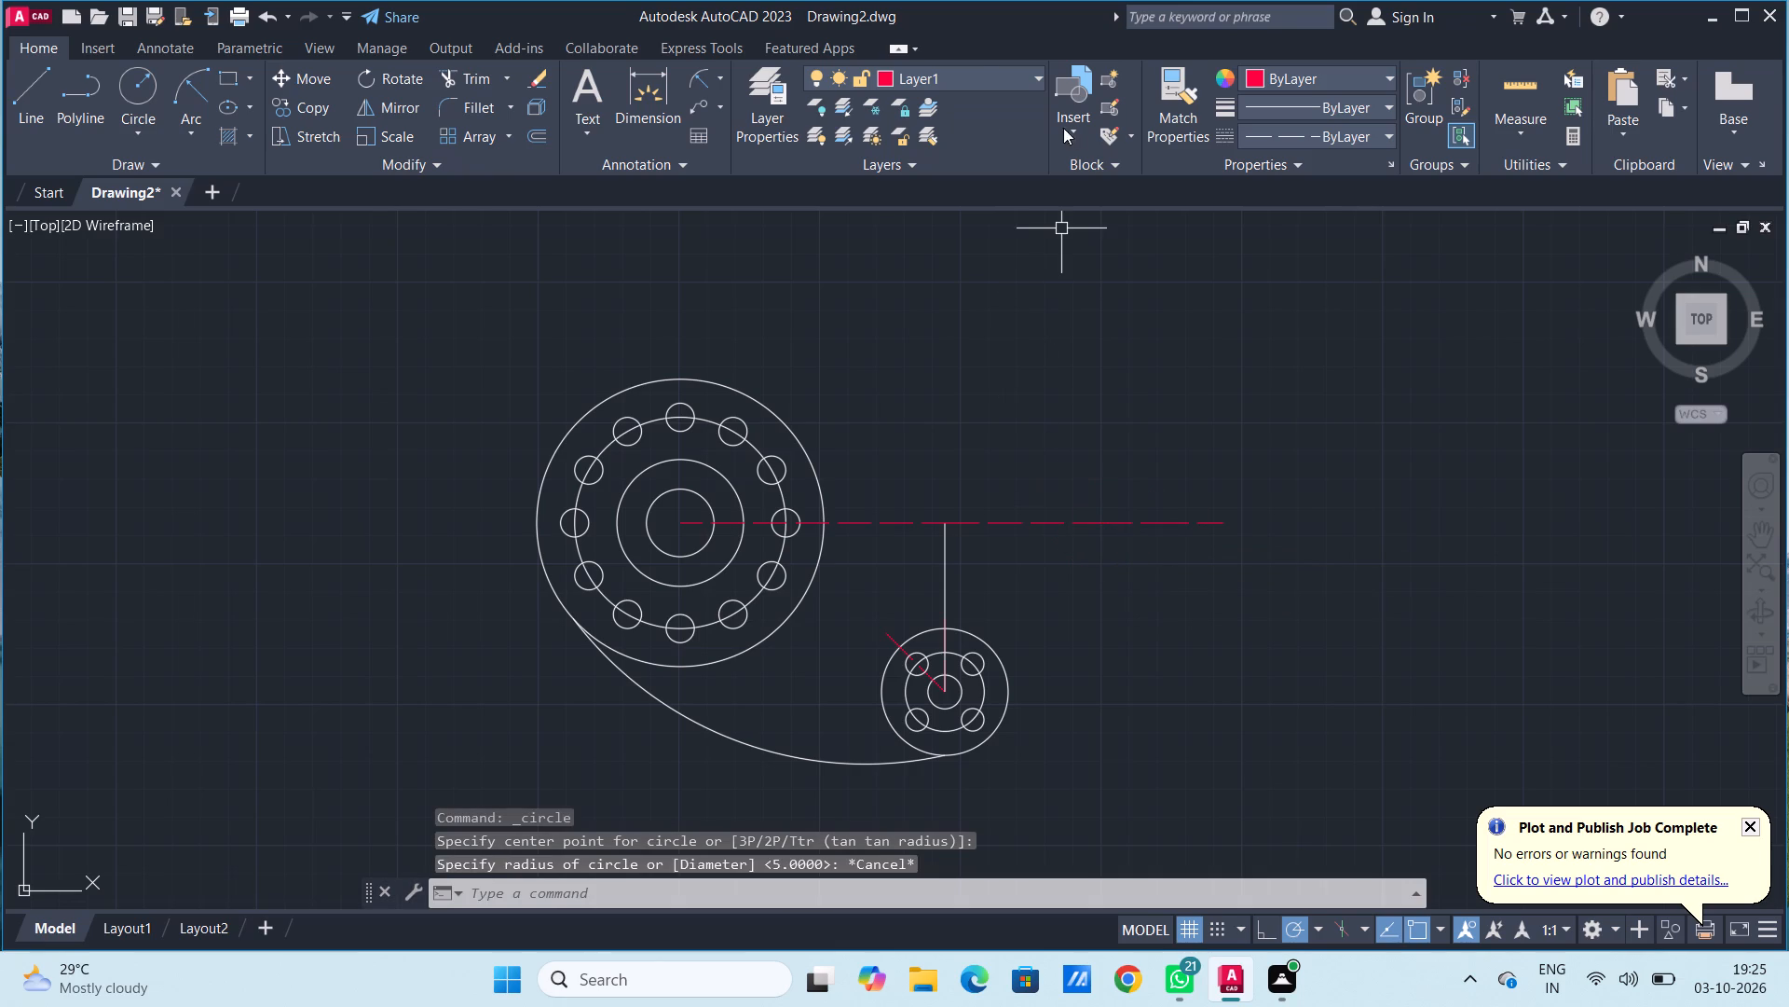
On layer 0, draw a radius 20 circle centred on the centre line where its 58 and 20 segments meet.
{"action": "left_click", "coordinate": [977, 69]}
{"action": "left_click", "coordinate": [961, 101]}
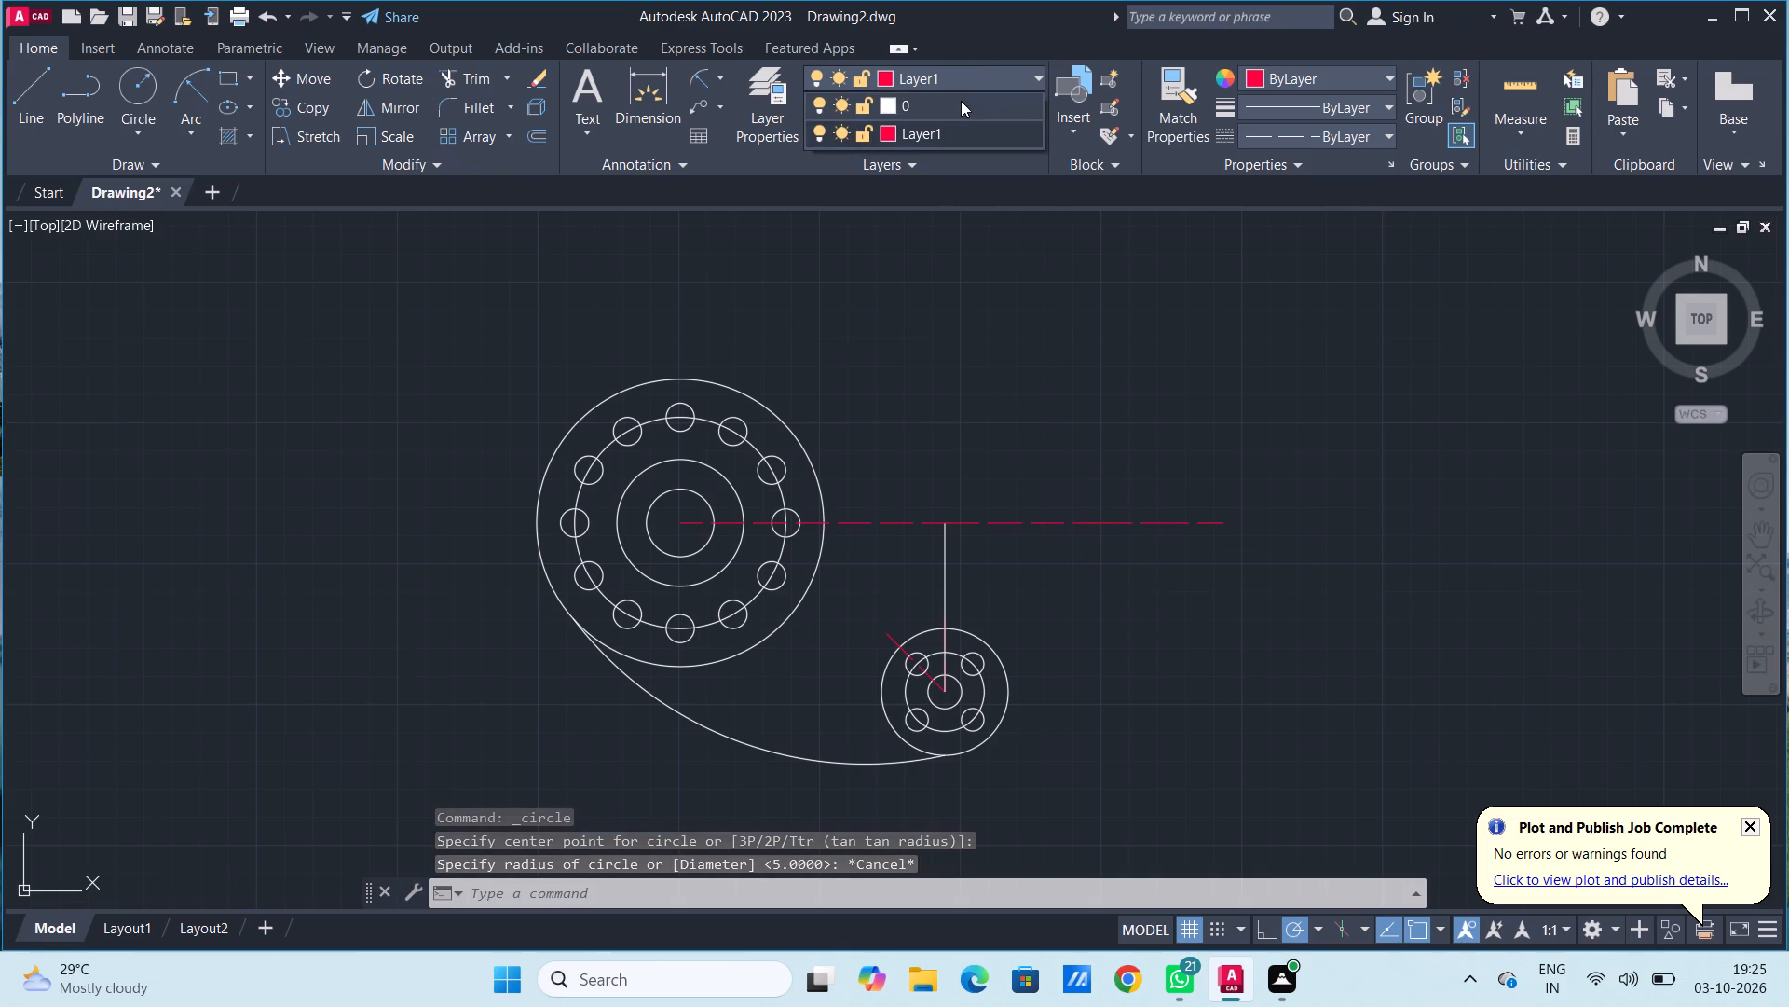
{"action": "left_click", "coordinate": [163, 116]}
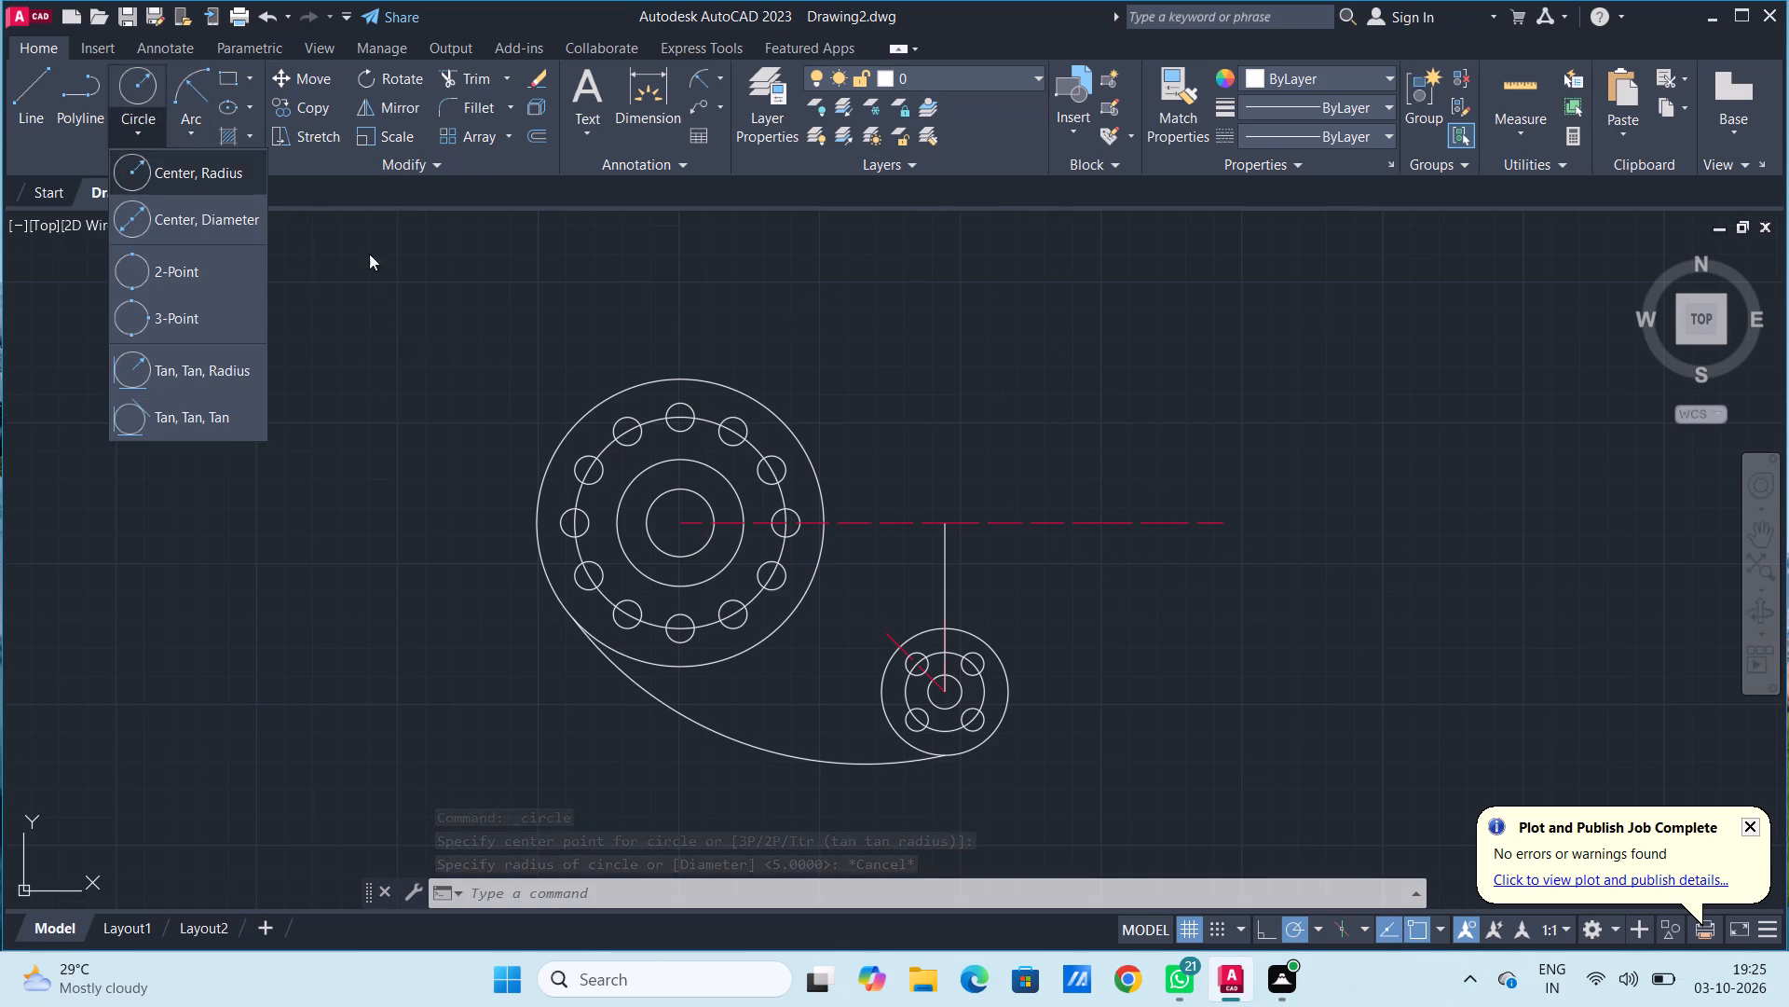
{"action": "left_click", "coordinate": [123, 97]}
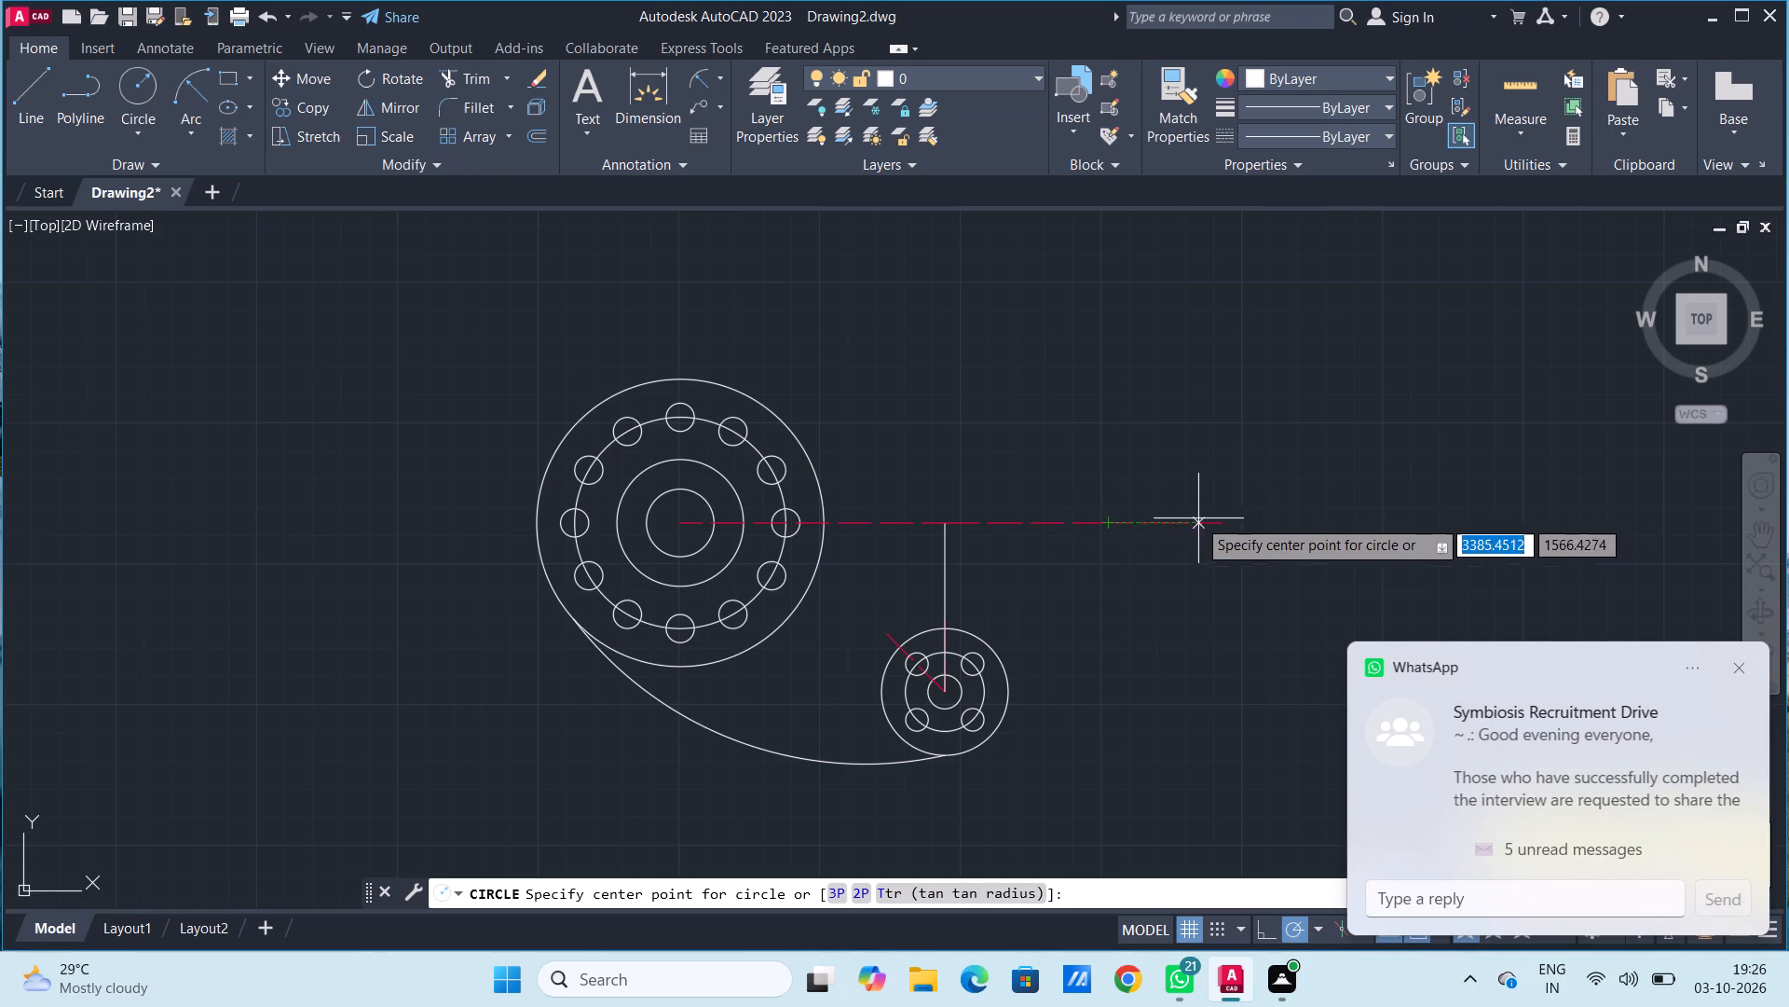
{"action": "left_click", "coordinate": [1112, 522]}
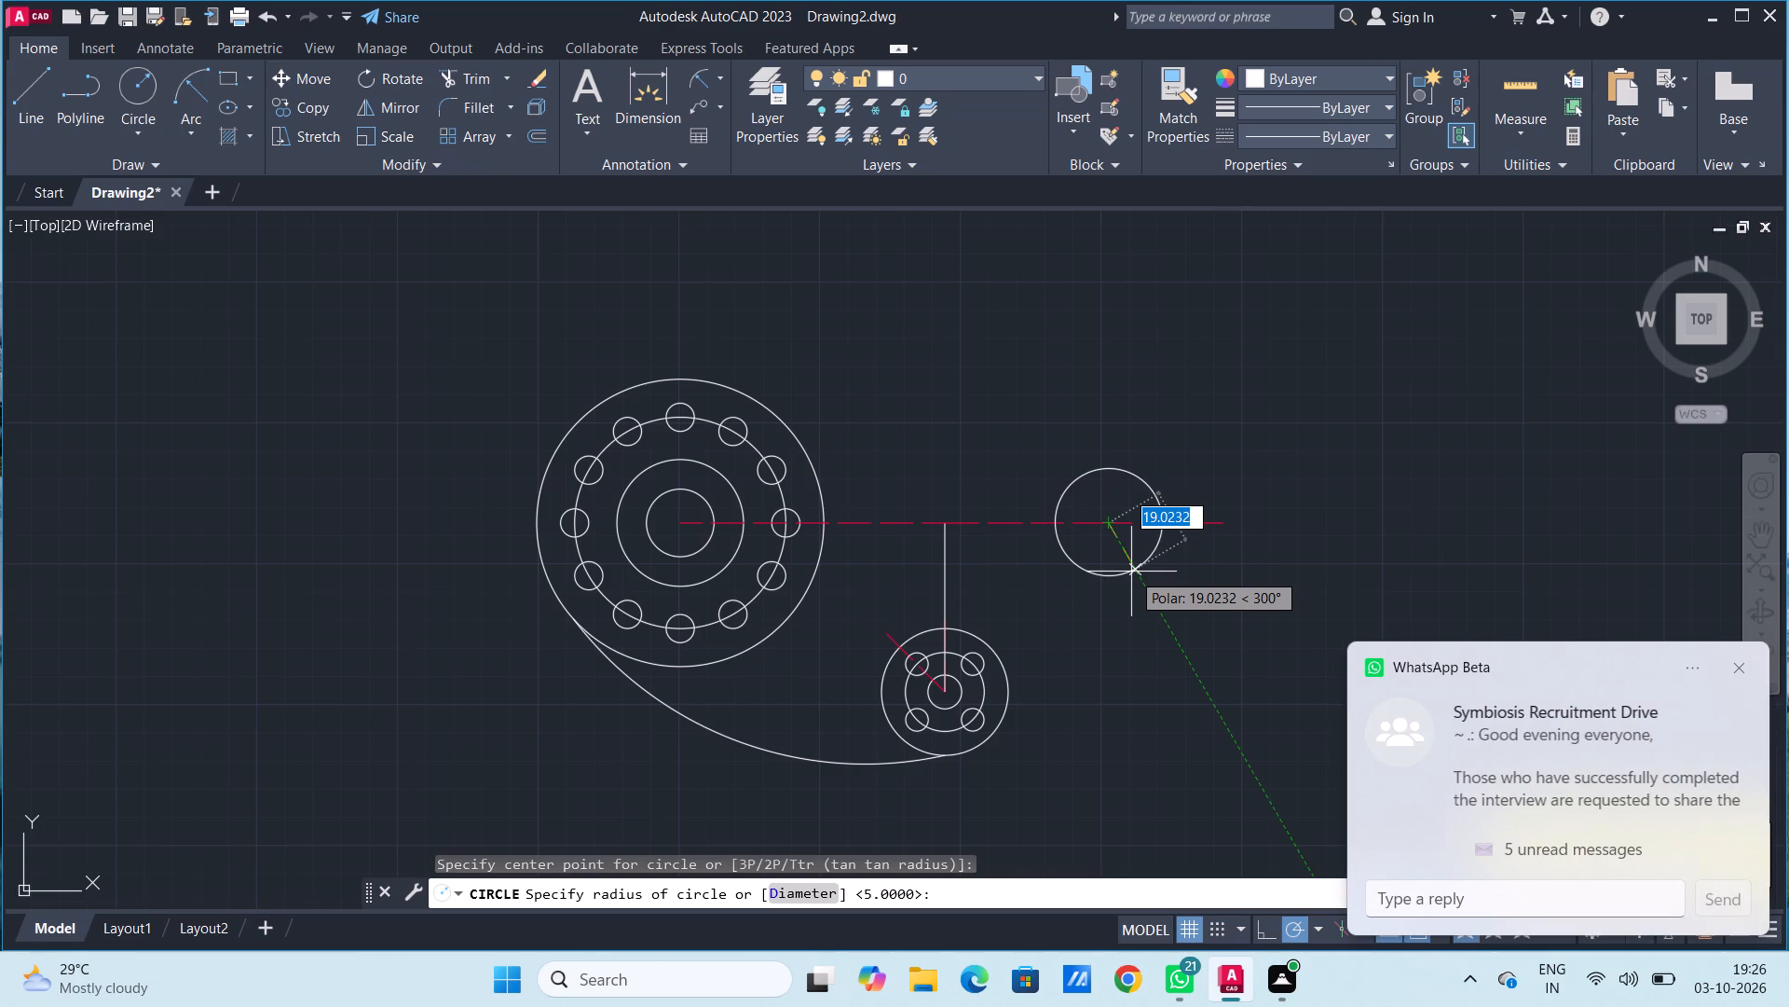
{"action": "type", "text": "20"}
{"action": "key", "text": "Return"}
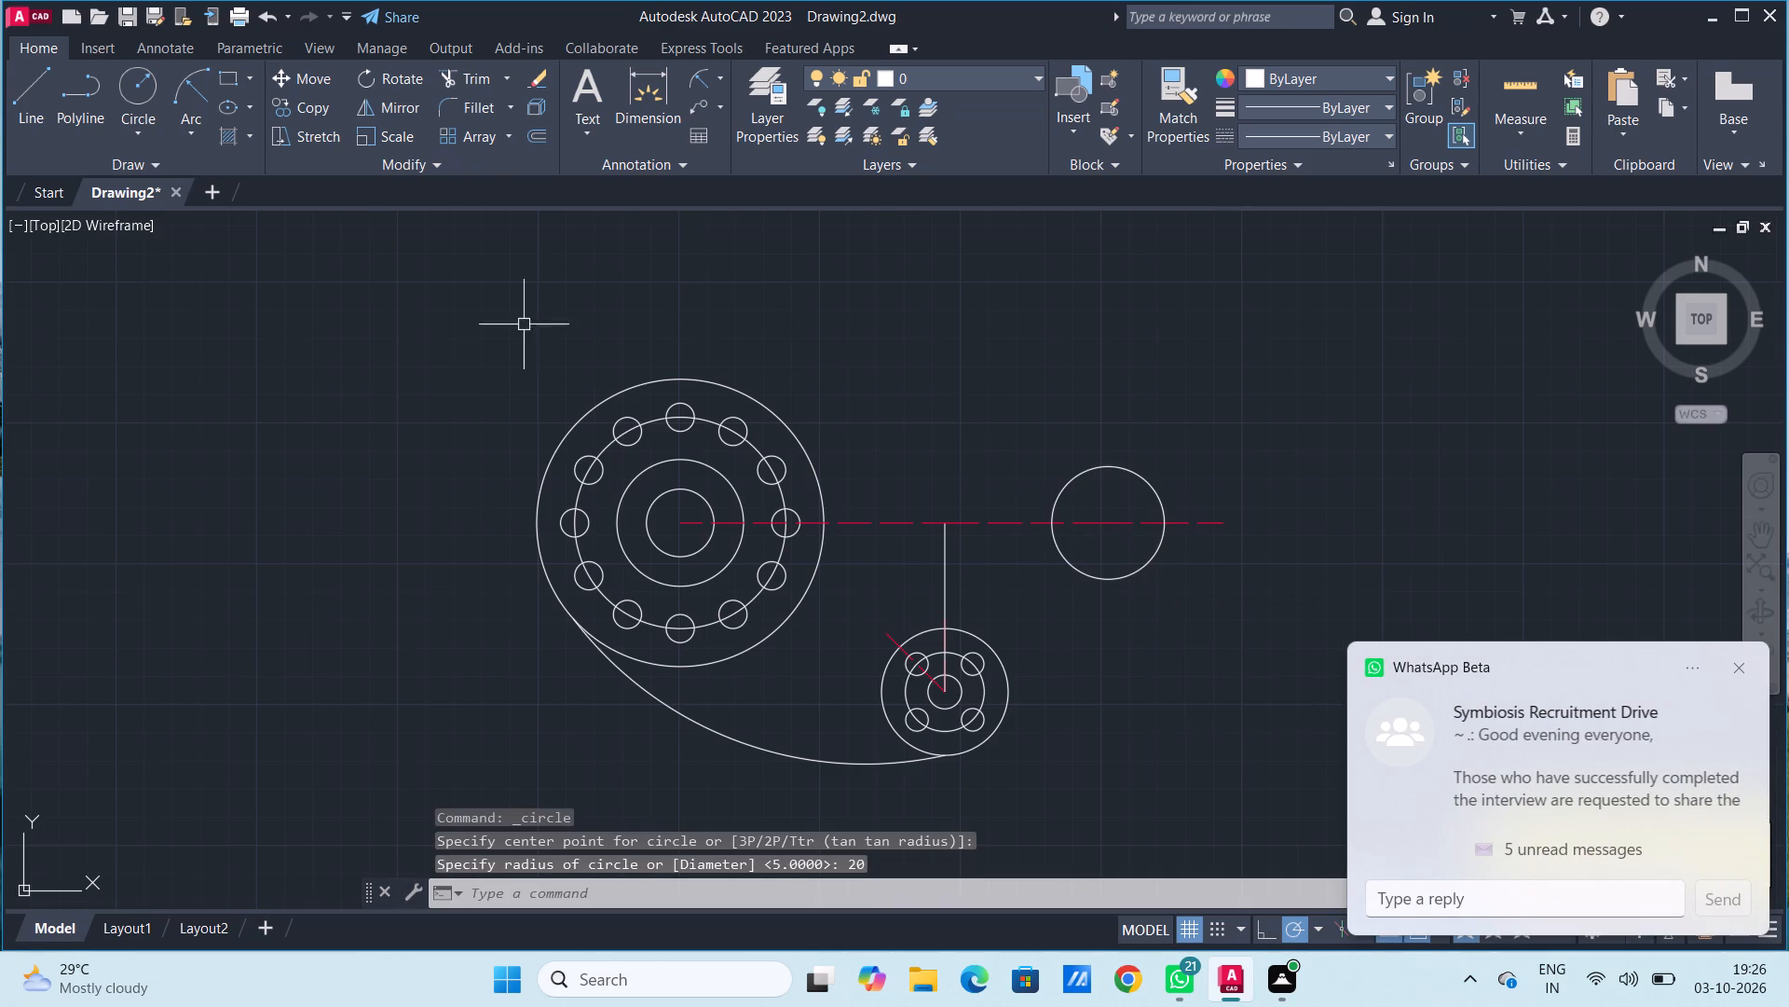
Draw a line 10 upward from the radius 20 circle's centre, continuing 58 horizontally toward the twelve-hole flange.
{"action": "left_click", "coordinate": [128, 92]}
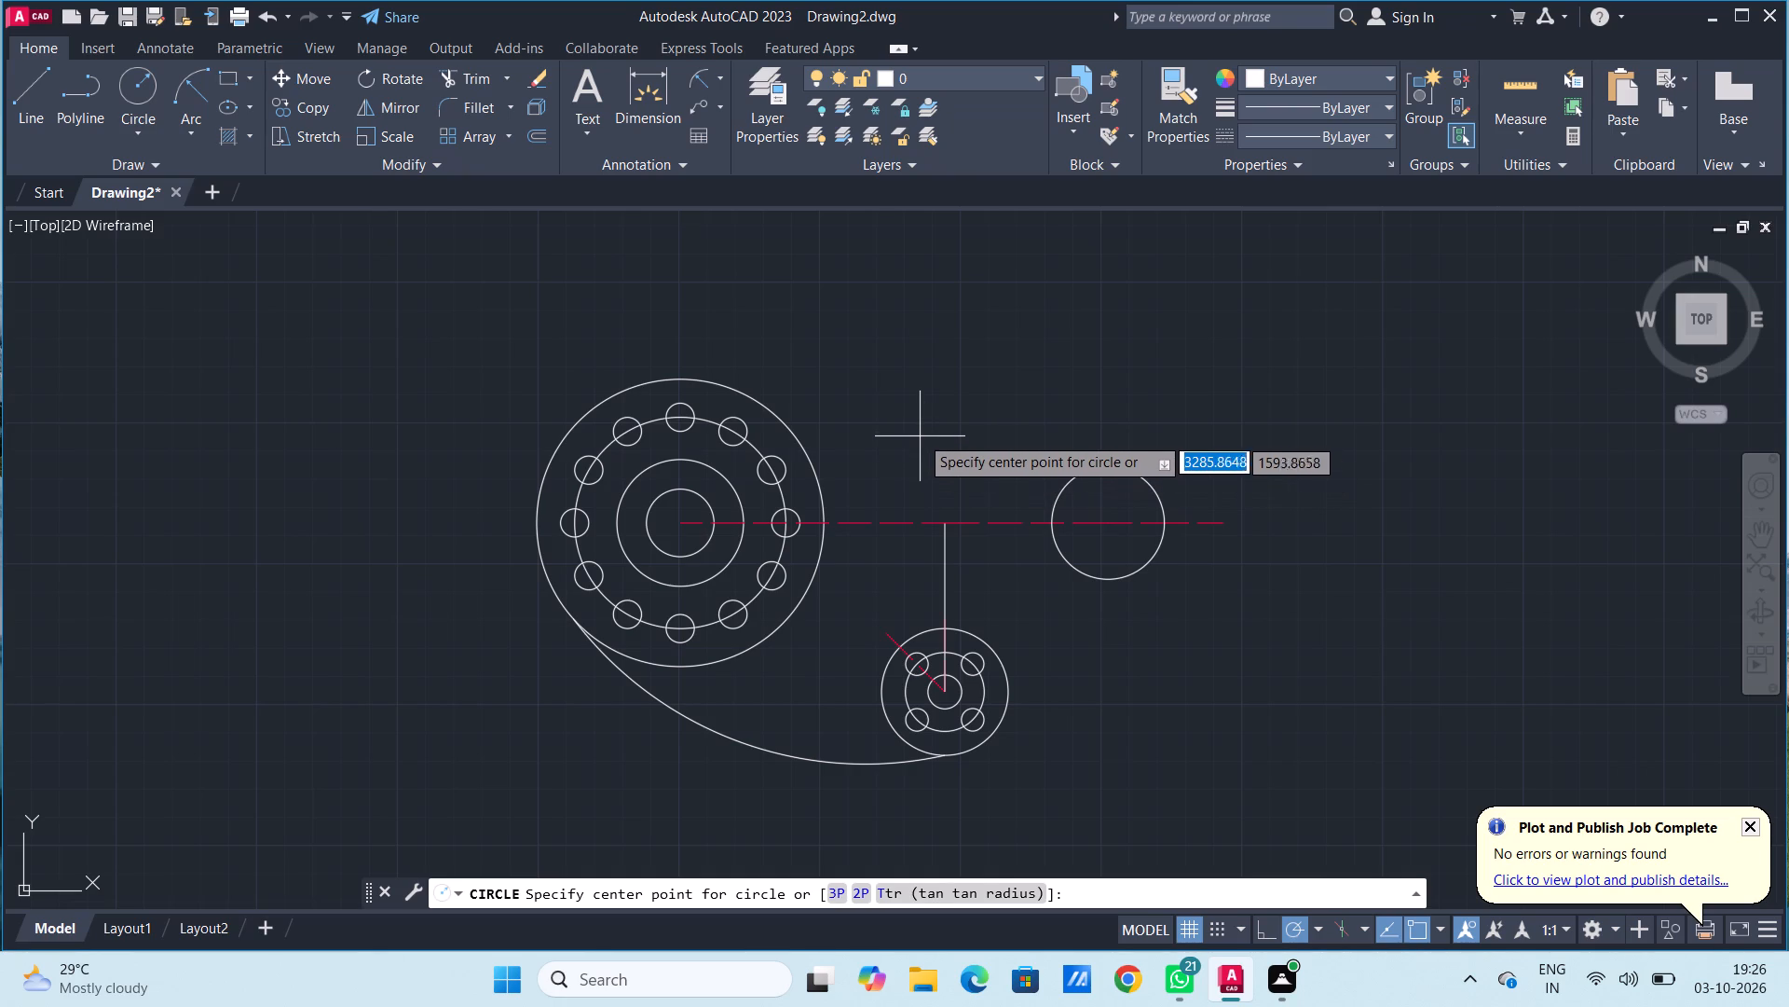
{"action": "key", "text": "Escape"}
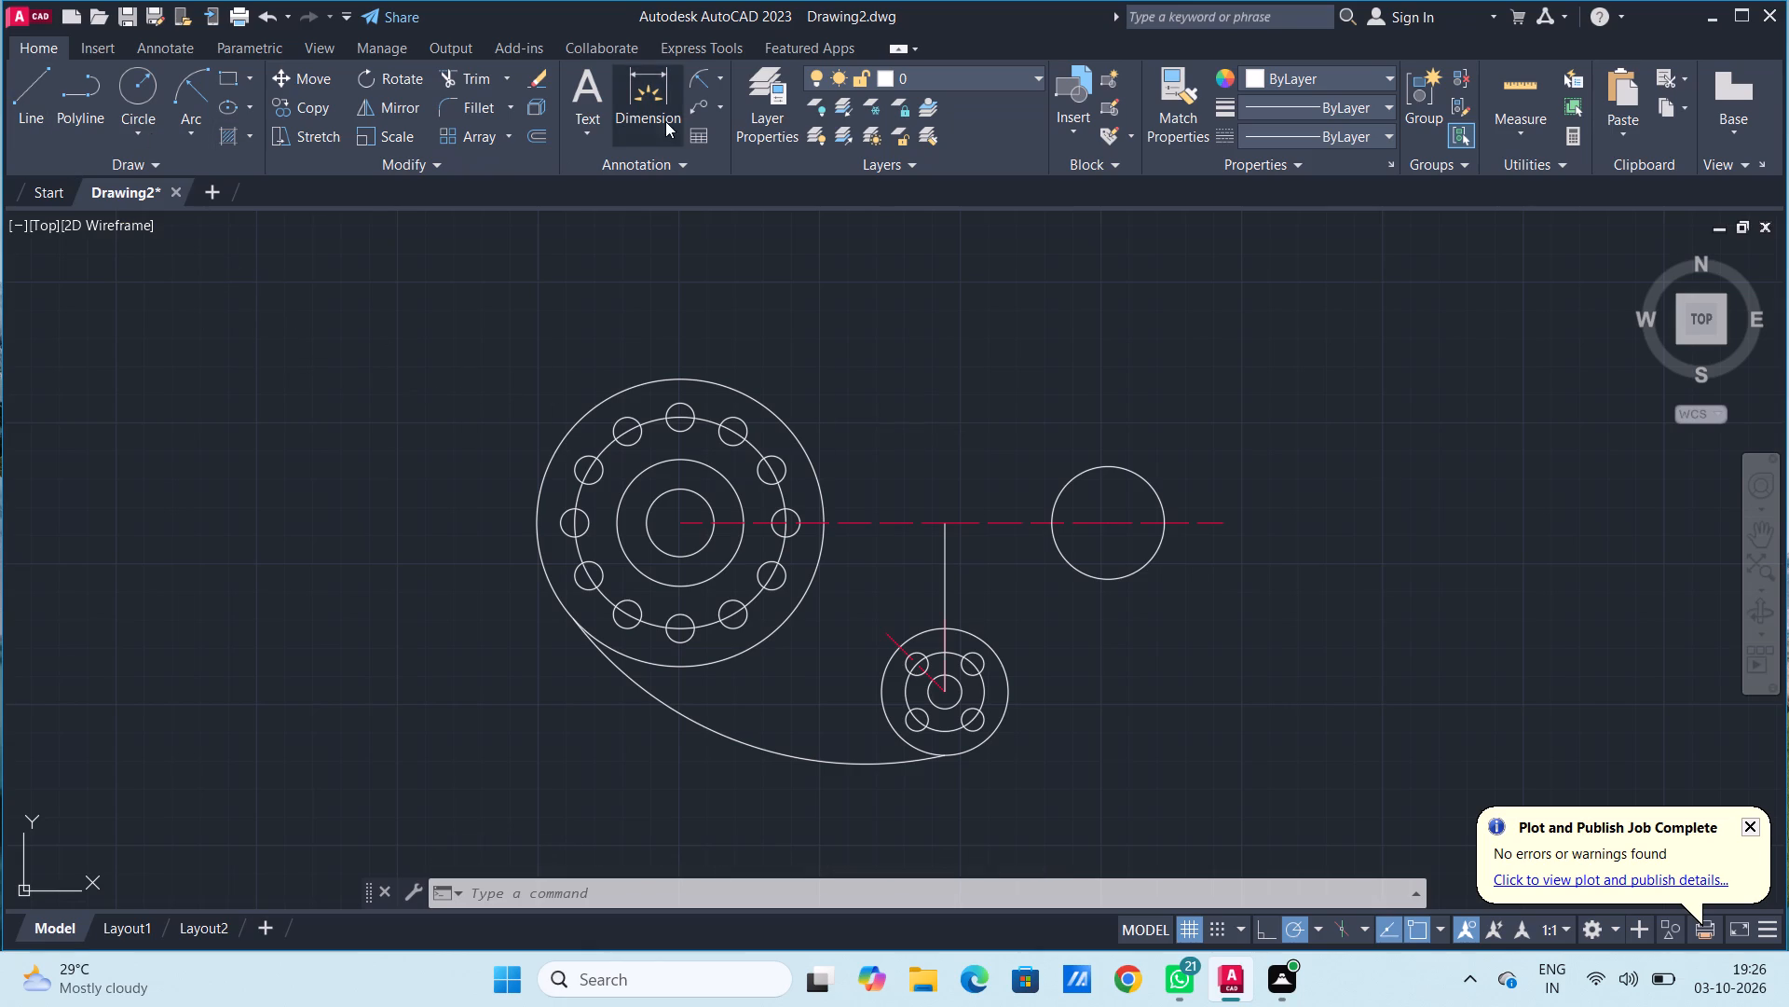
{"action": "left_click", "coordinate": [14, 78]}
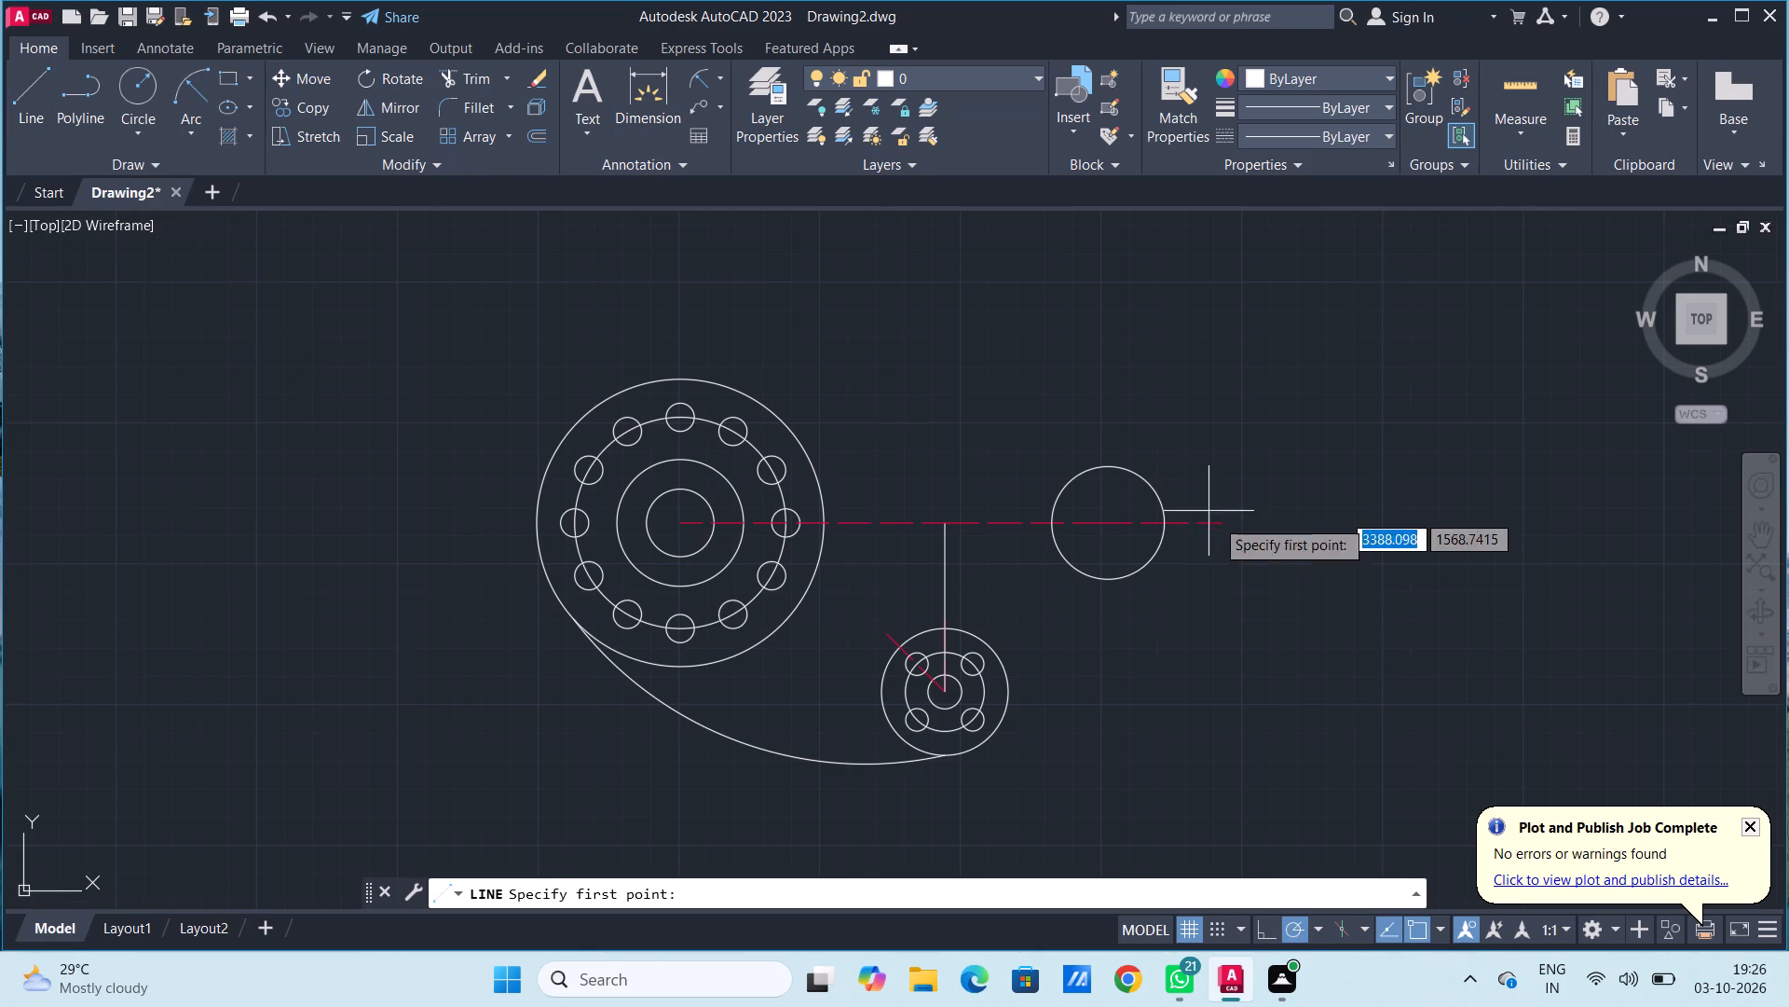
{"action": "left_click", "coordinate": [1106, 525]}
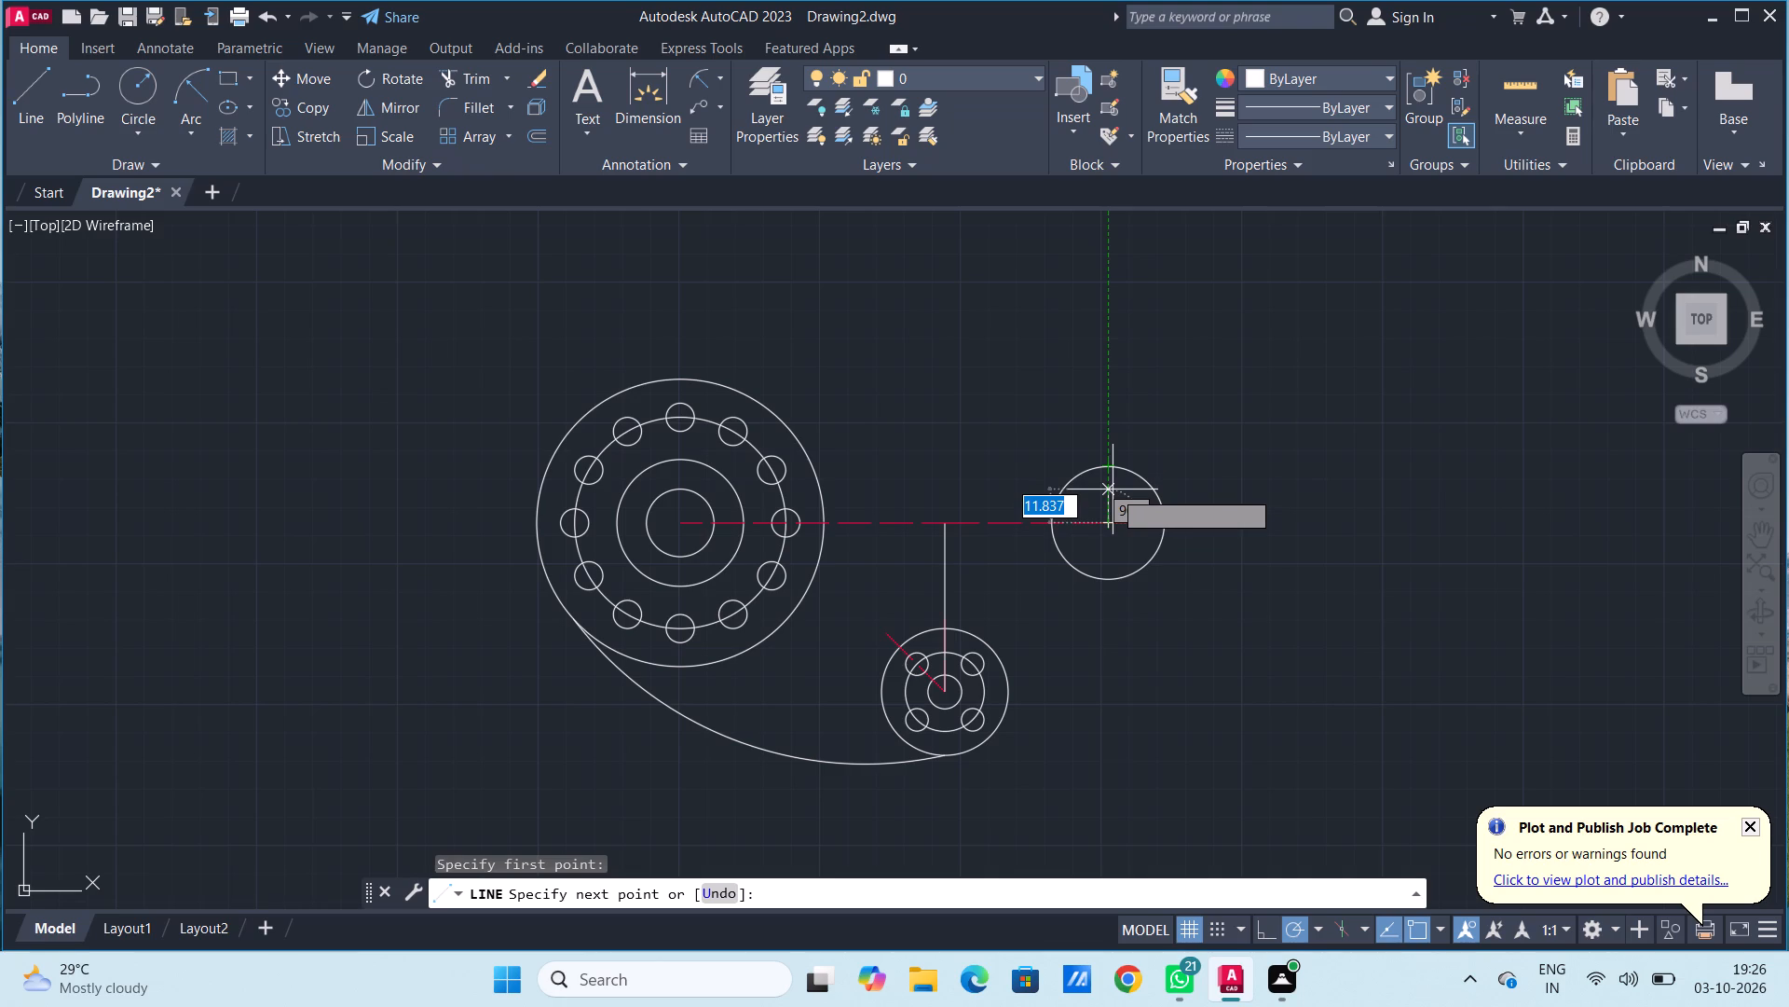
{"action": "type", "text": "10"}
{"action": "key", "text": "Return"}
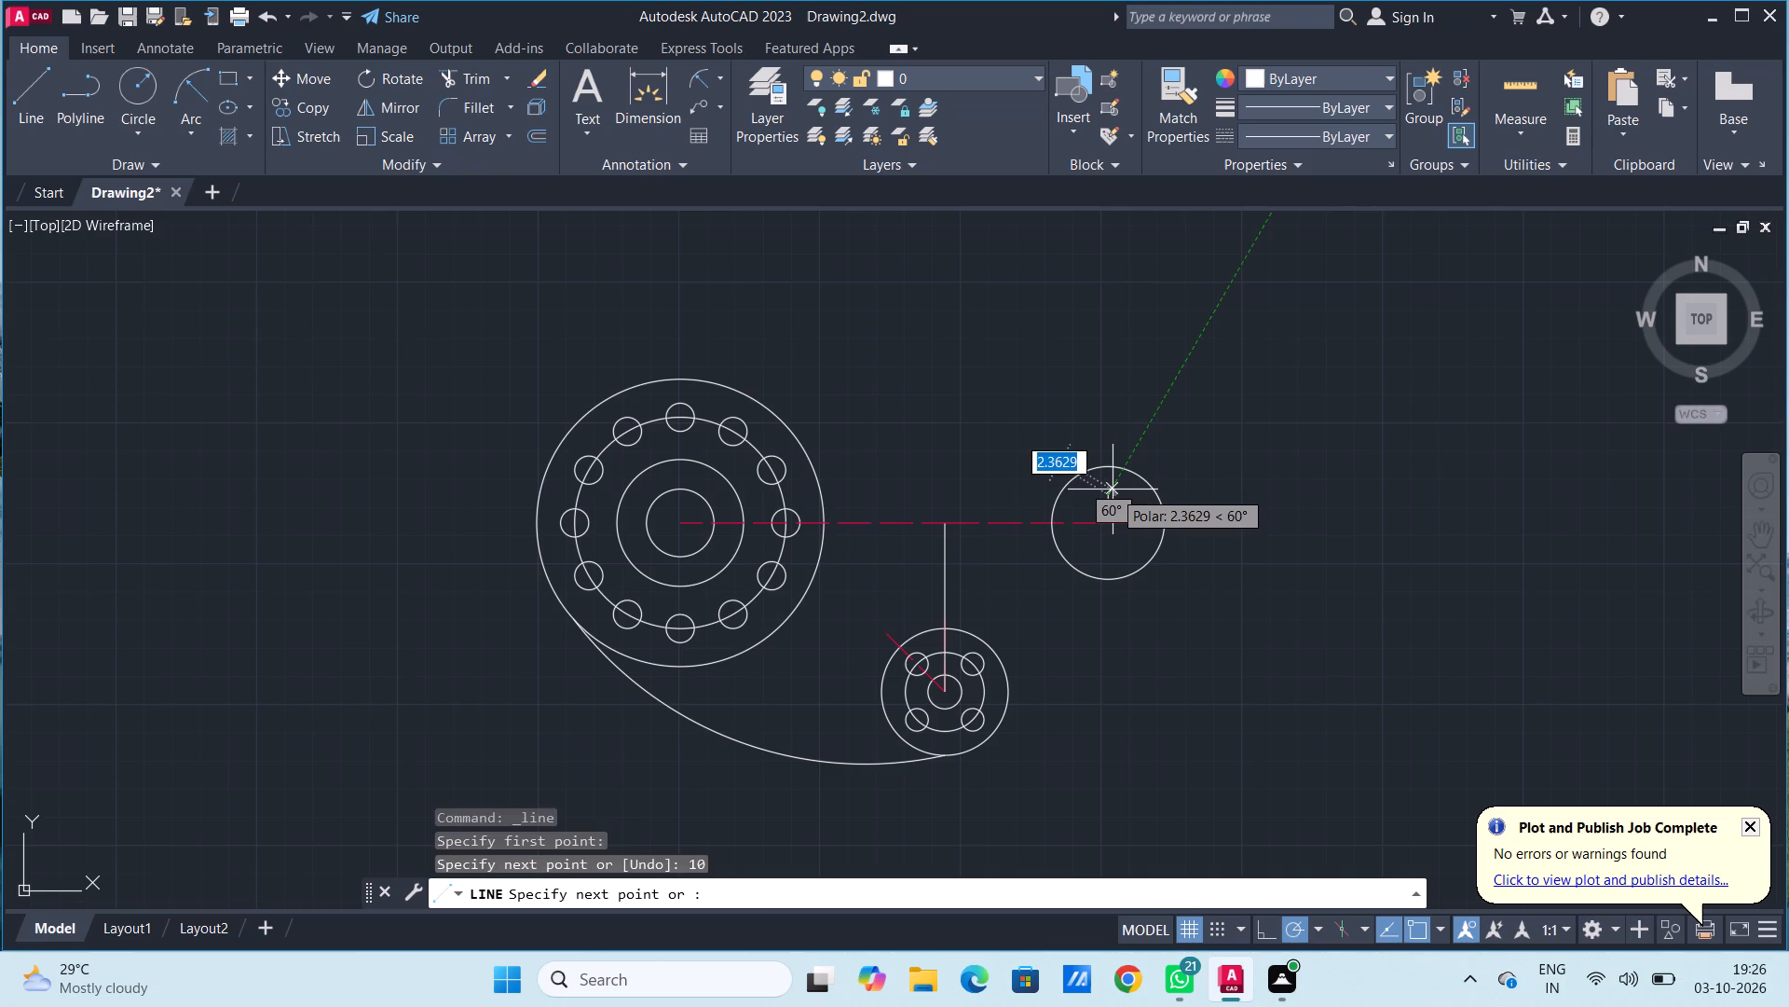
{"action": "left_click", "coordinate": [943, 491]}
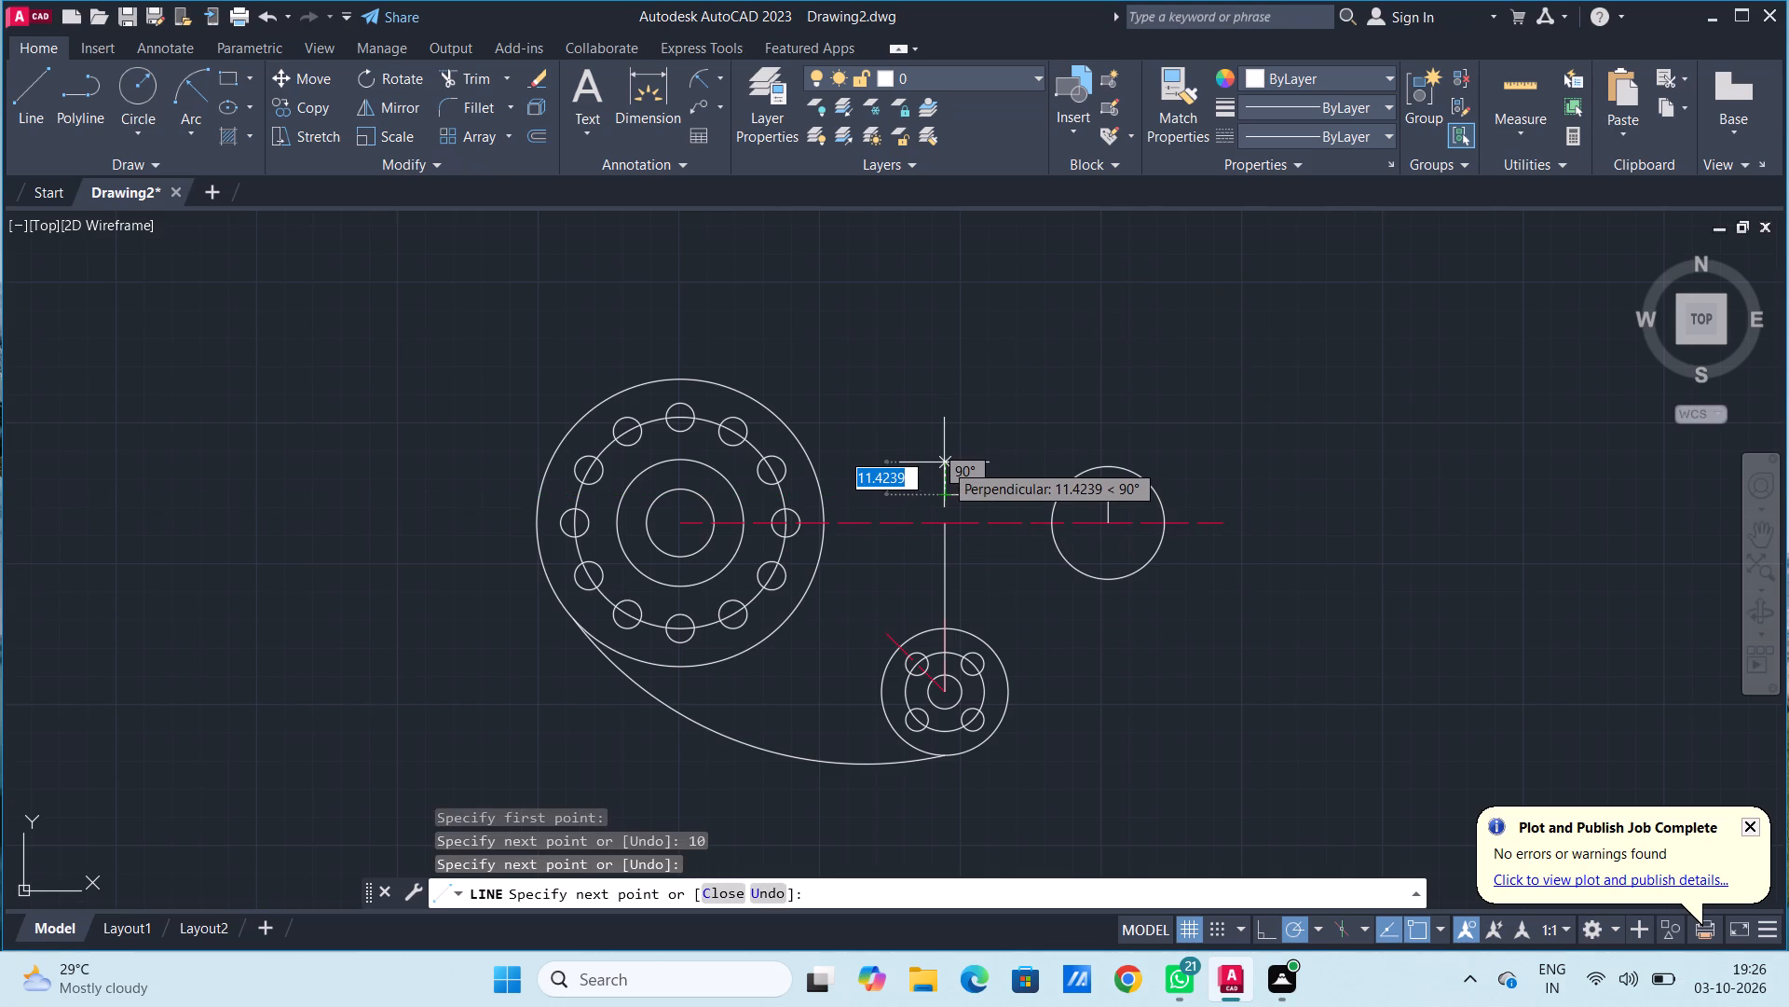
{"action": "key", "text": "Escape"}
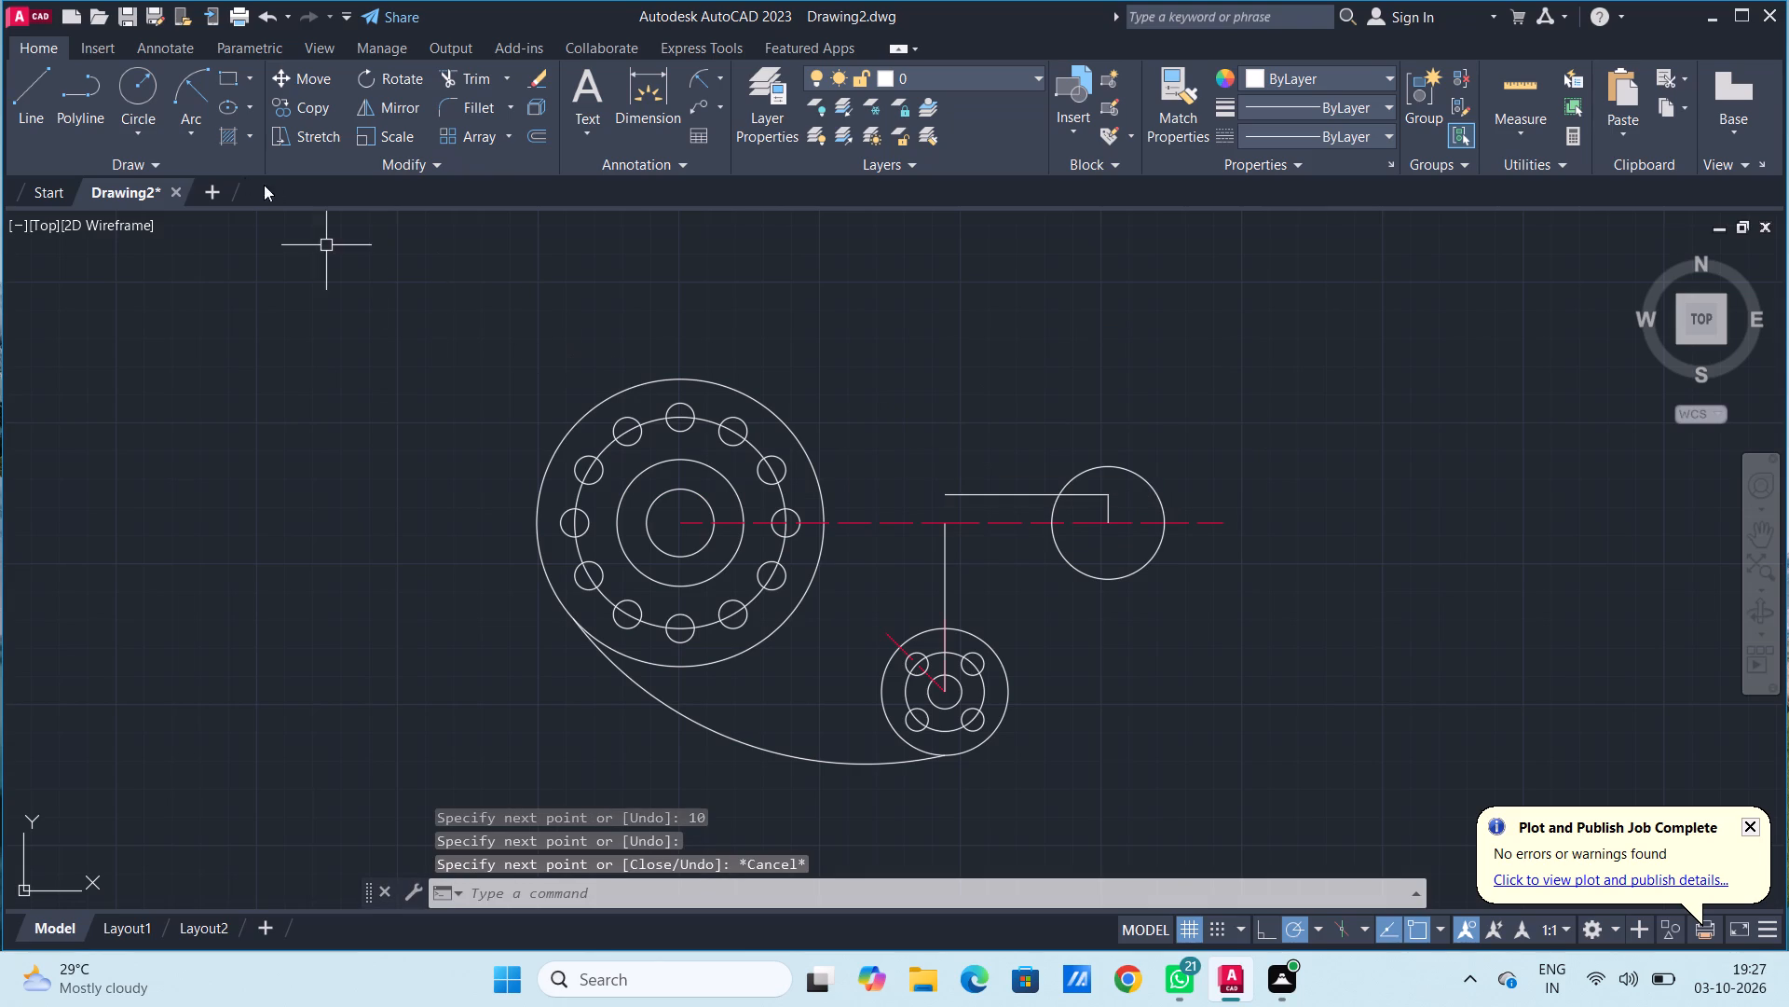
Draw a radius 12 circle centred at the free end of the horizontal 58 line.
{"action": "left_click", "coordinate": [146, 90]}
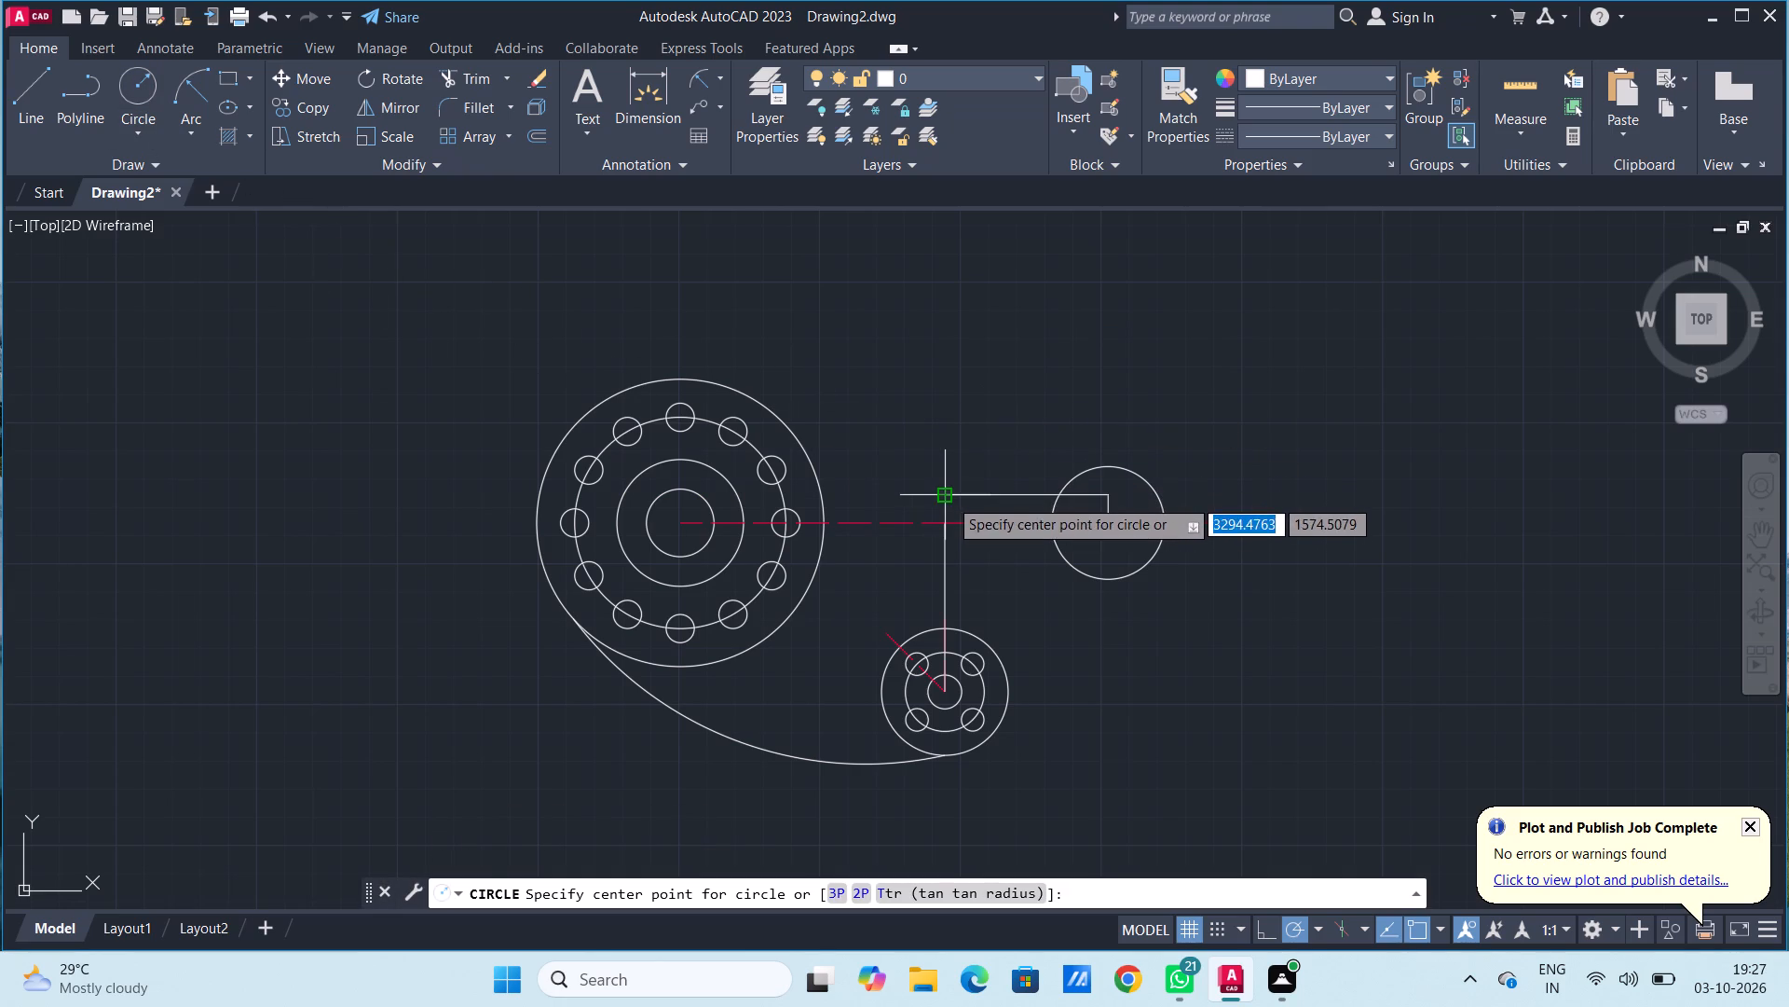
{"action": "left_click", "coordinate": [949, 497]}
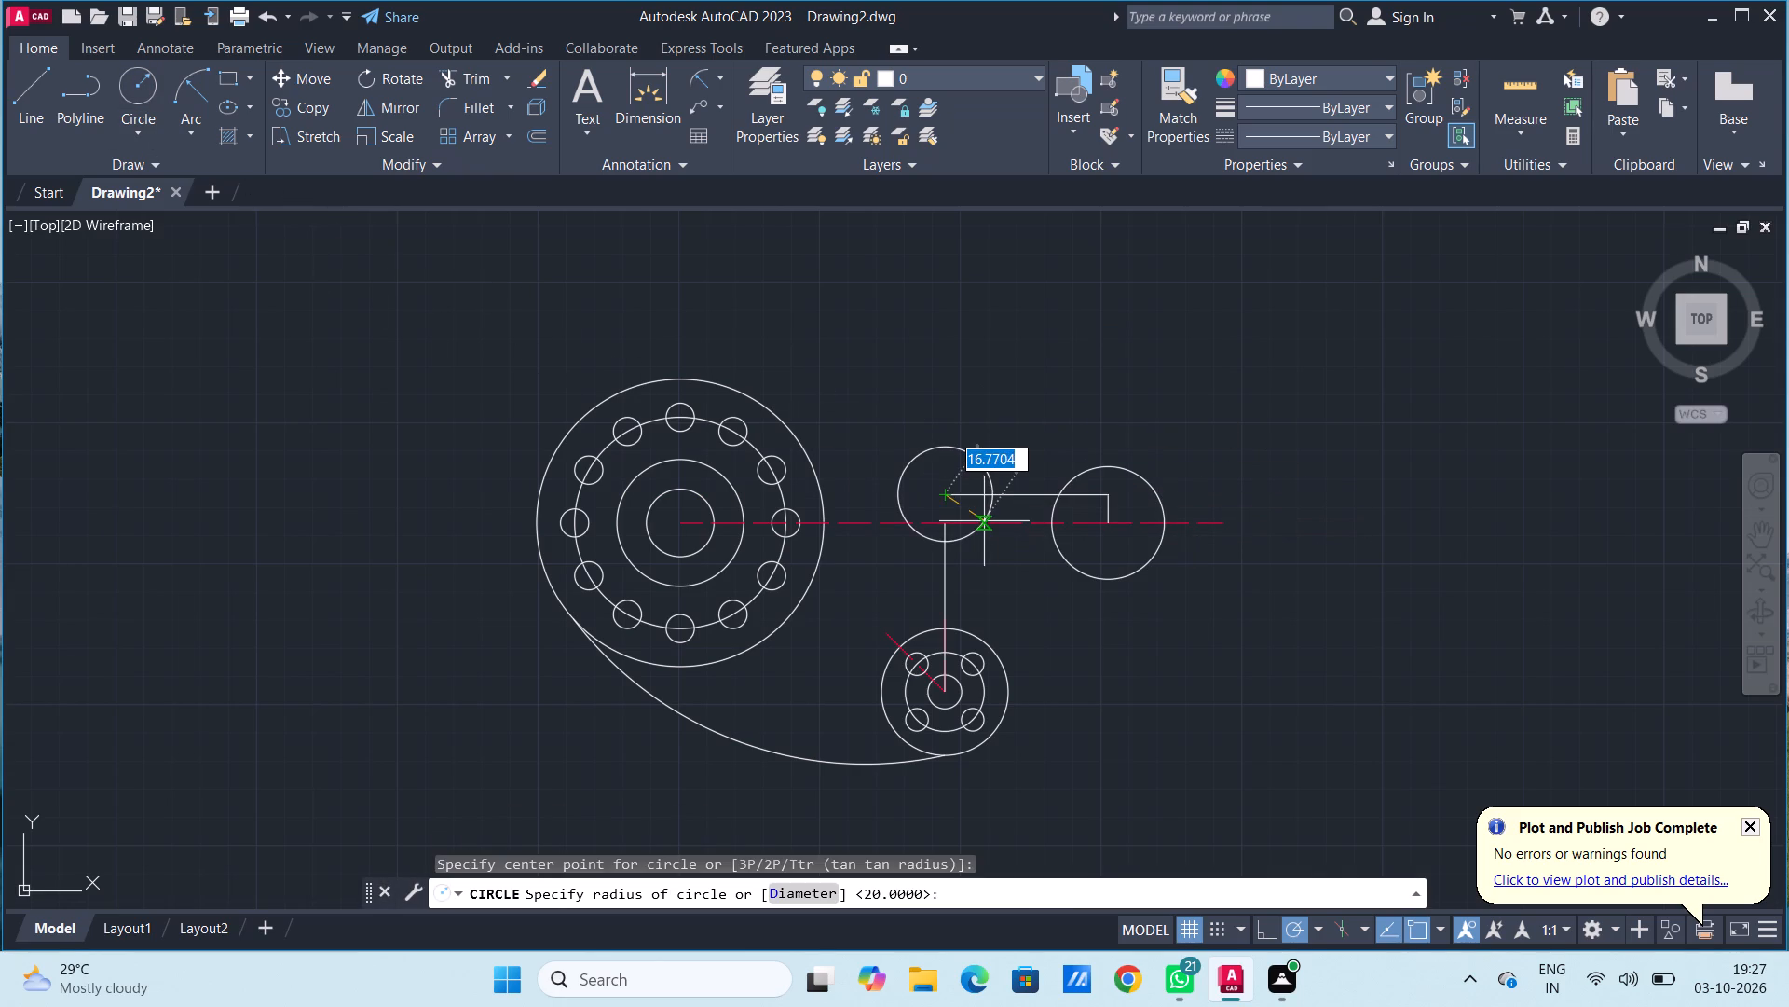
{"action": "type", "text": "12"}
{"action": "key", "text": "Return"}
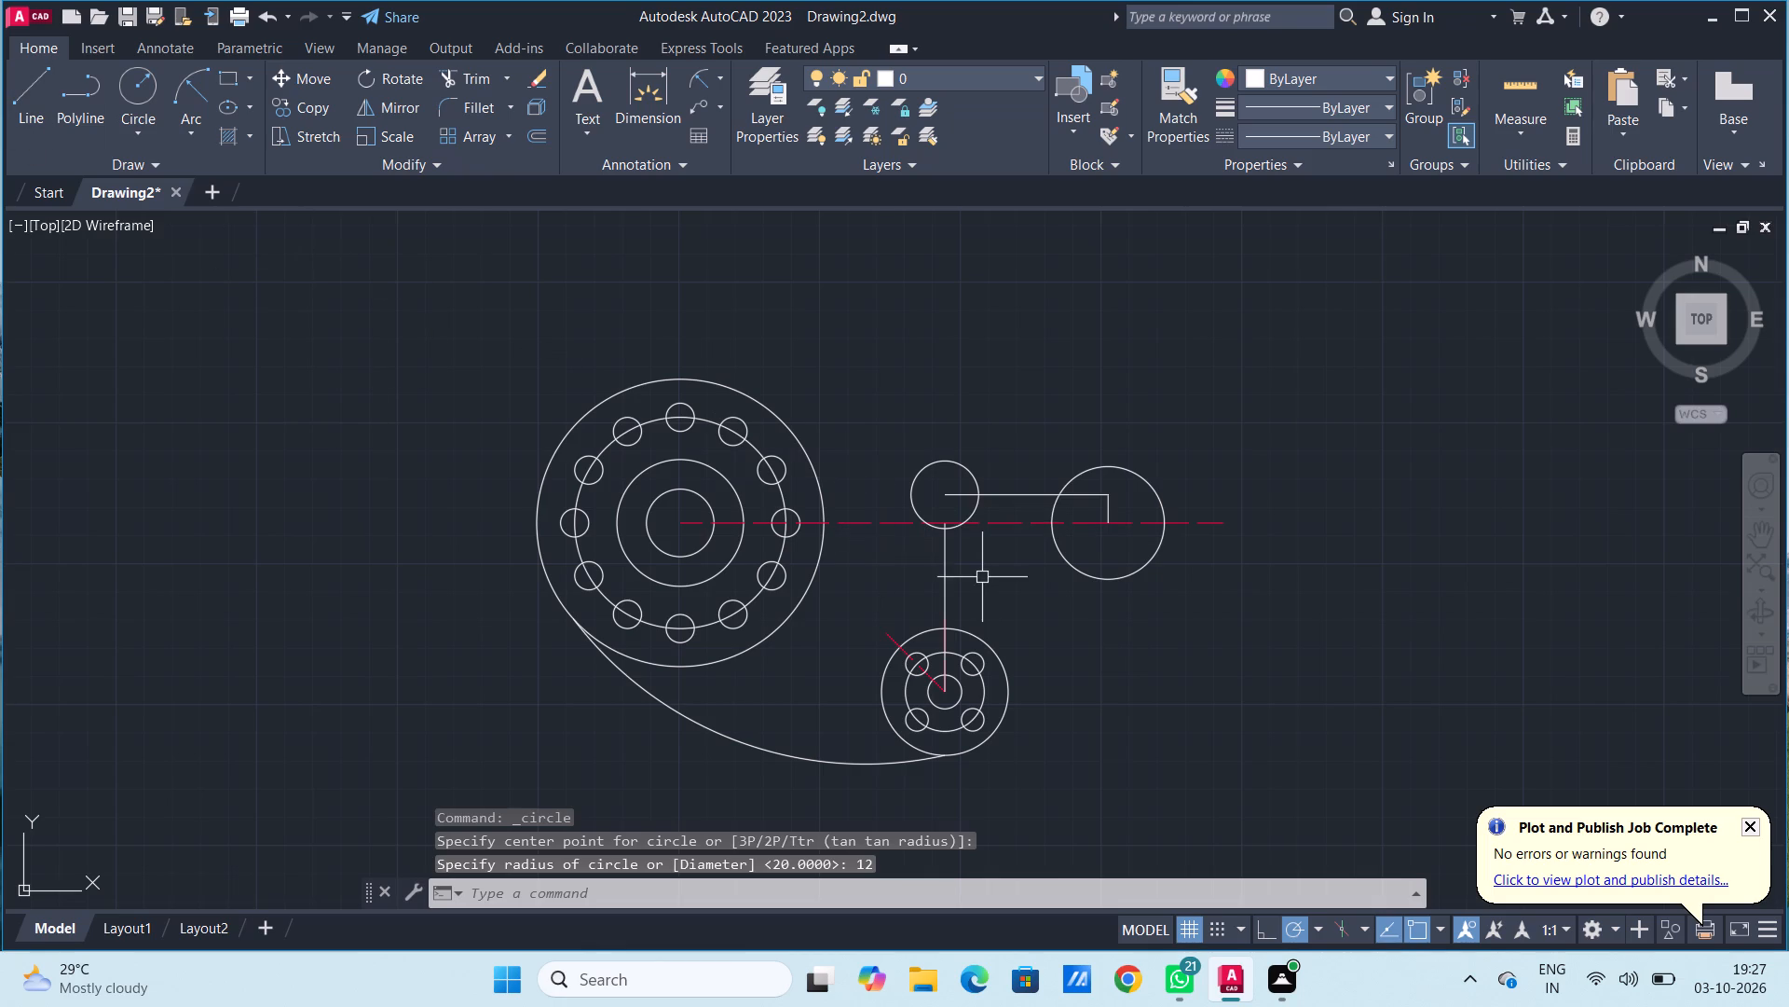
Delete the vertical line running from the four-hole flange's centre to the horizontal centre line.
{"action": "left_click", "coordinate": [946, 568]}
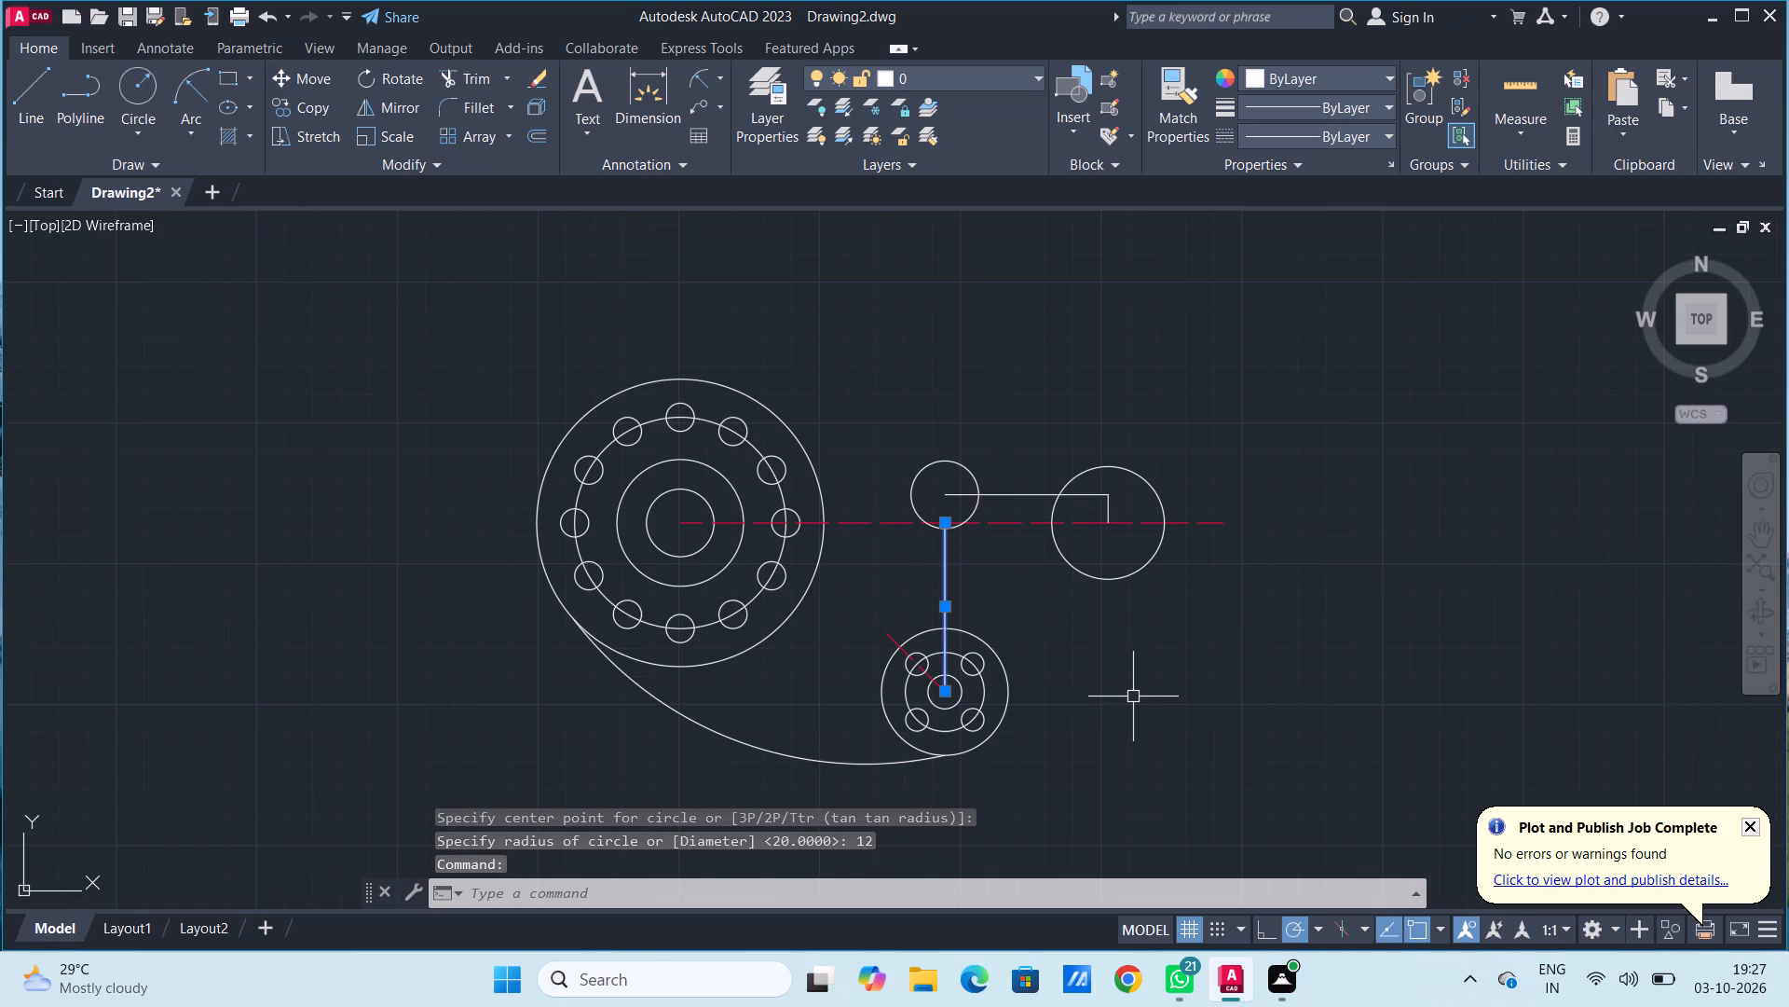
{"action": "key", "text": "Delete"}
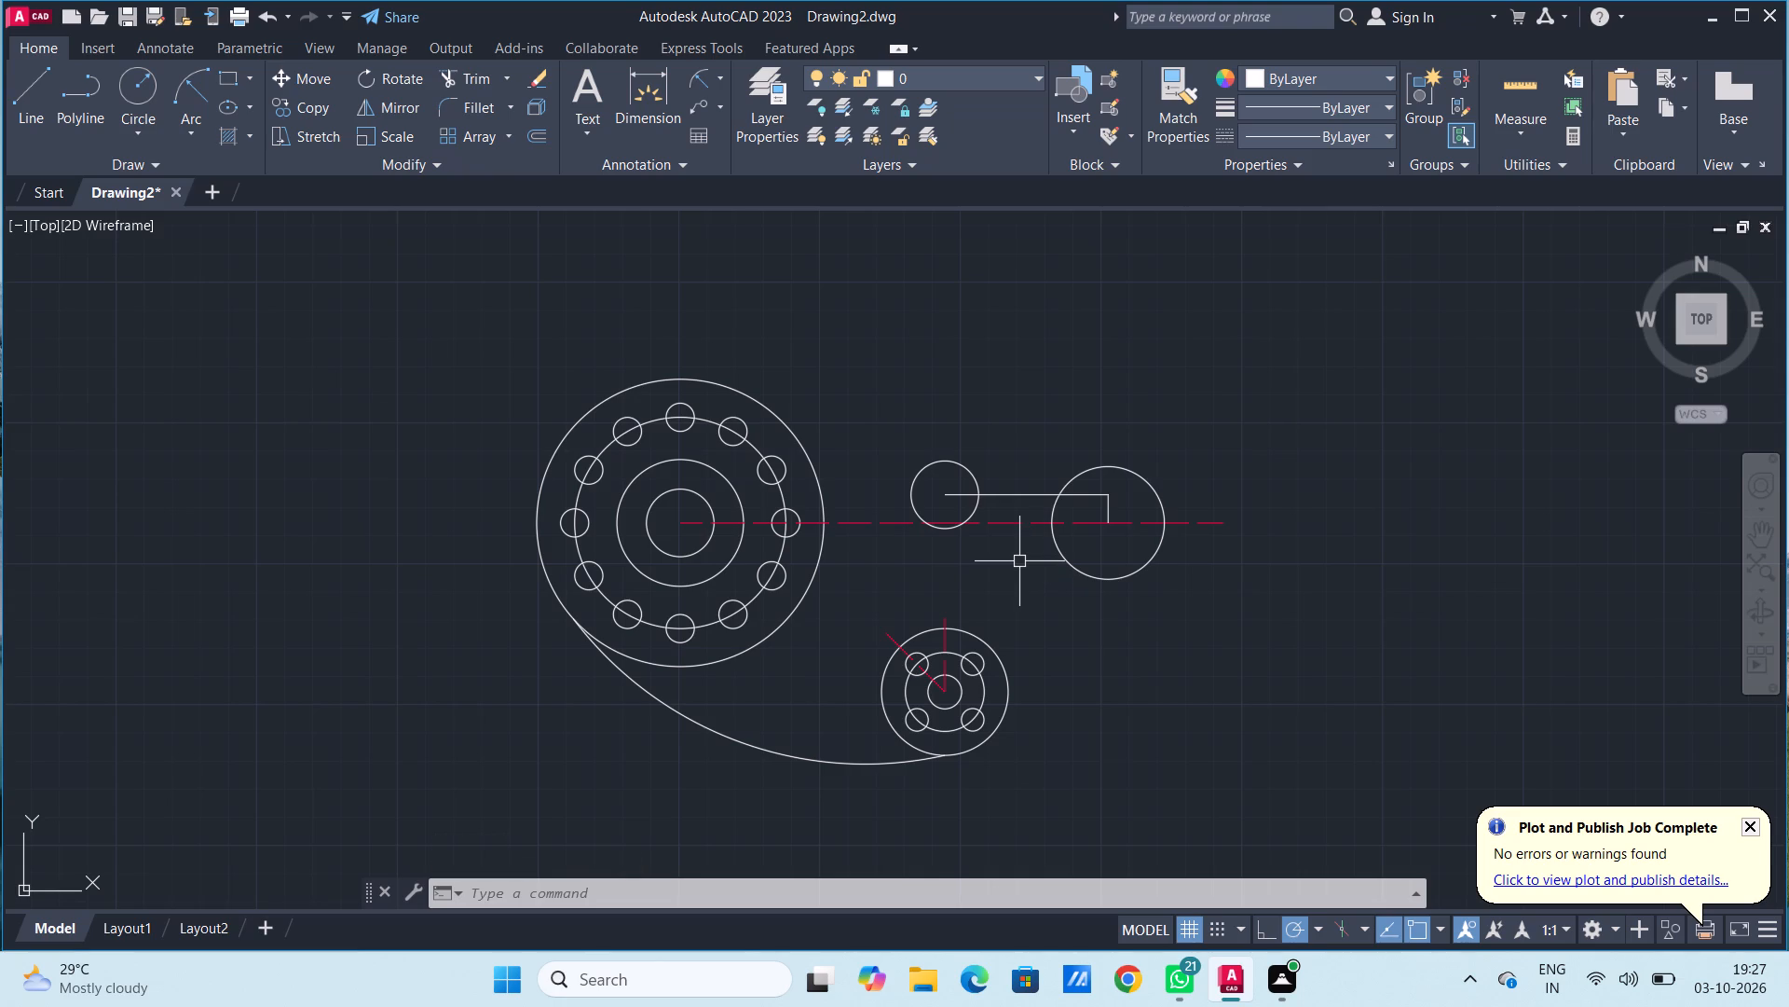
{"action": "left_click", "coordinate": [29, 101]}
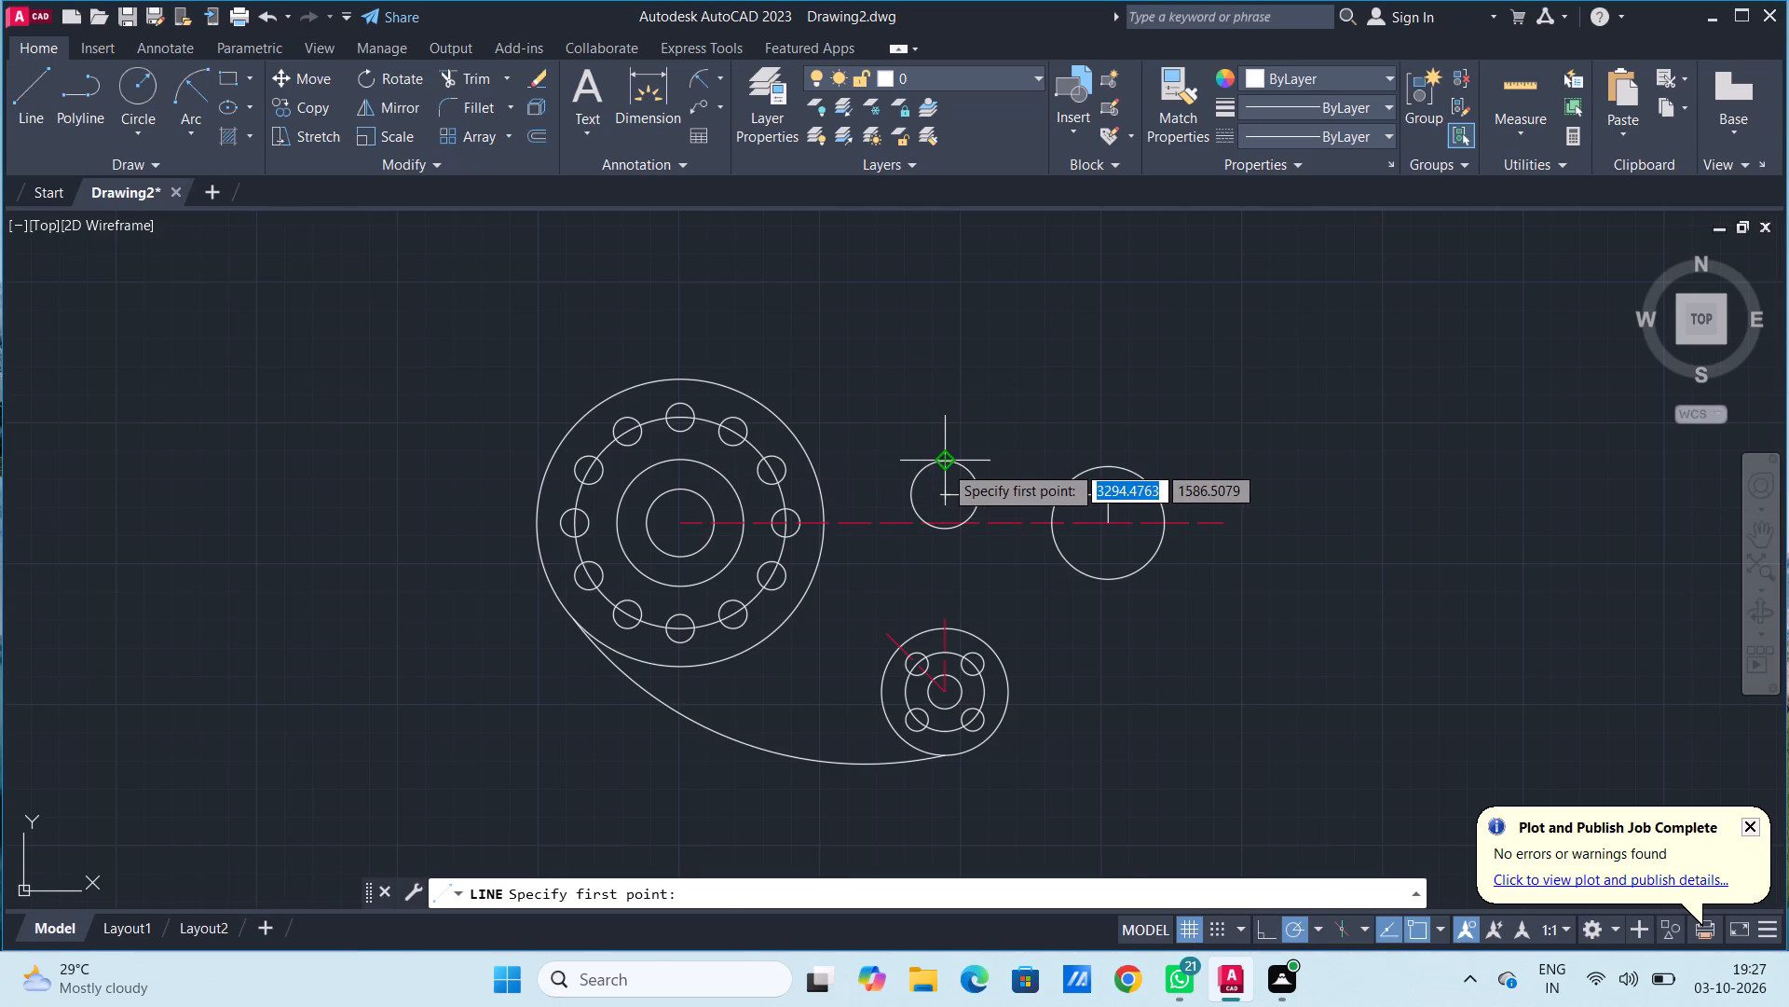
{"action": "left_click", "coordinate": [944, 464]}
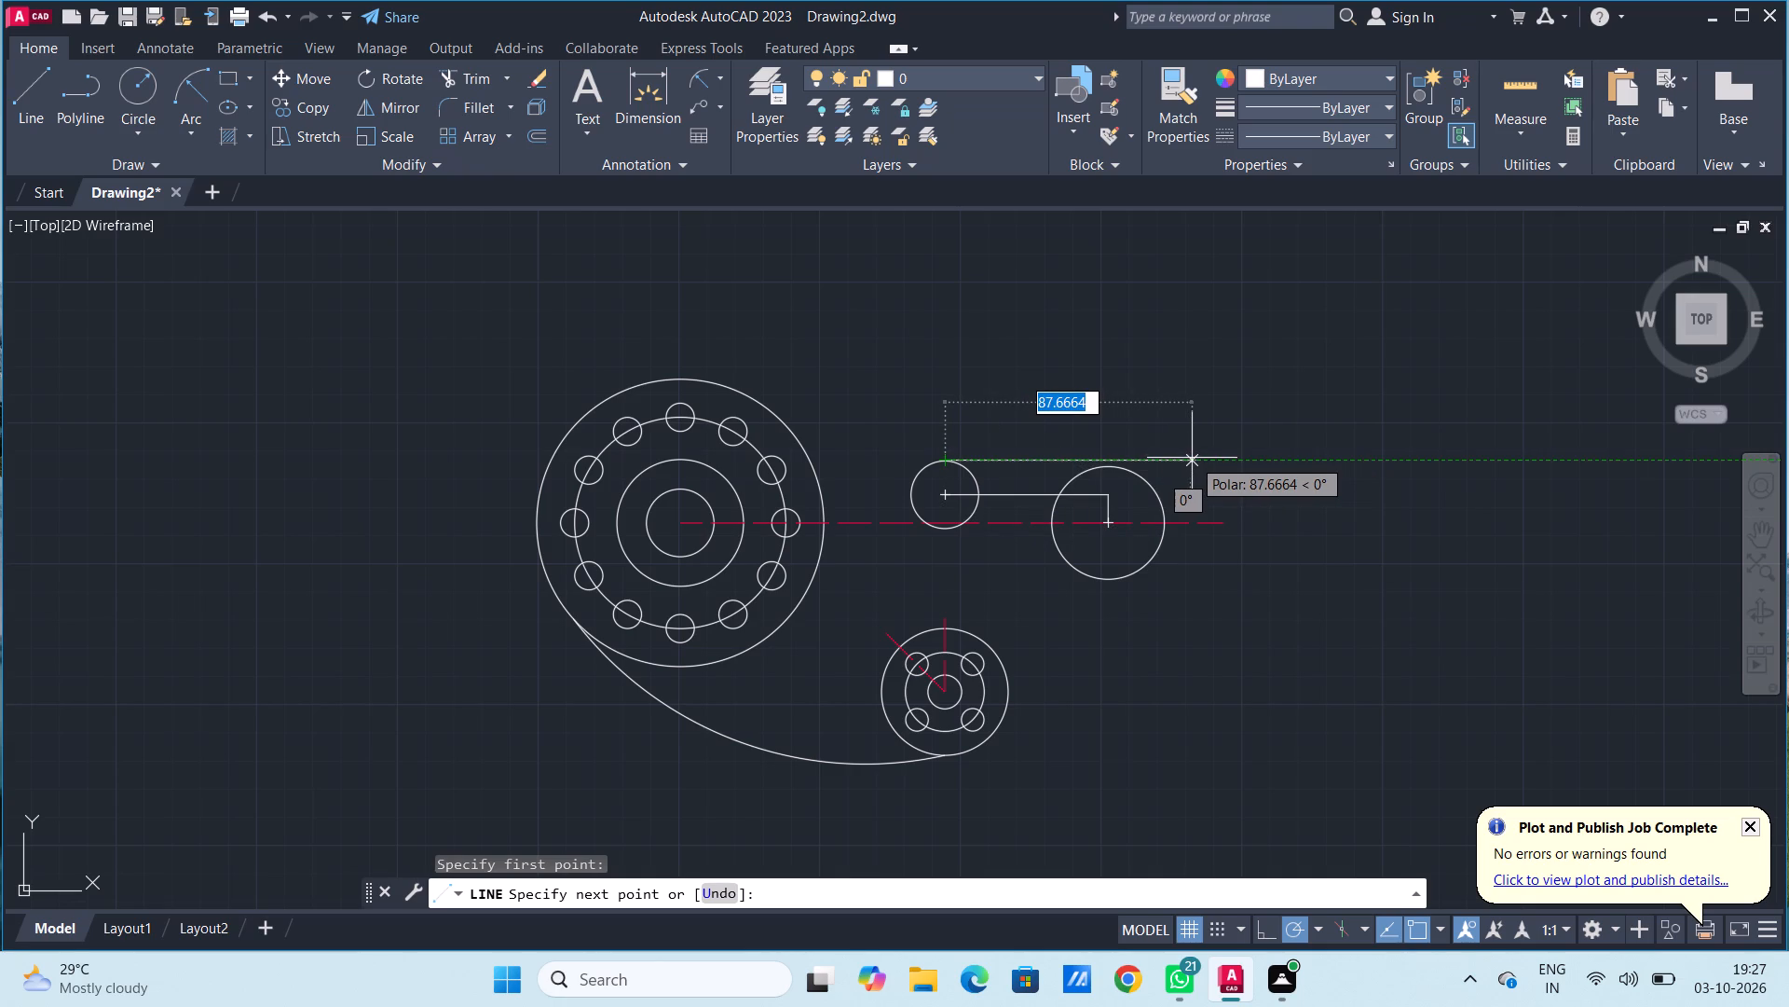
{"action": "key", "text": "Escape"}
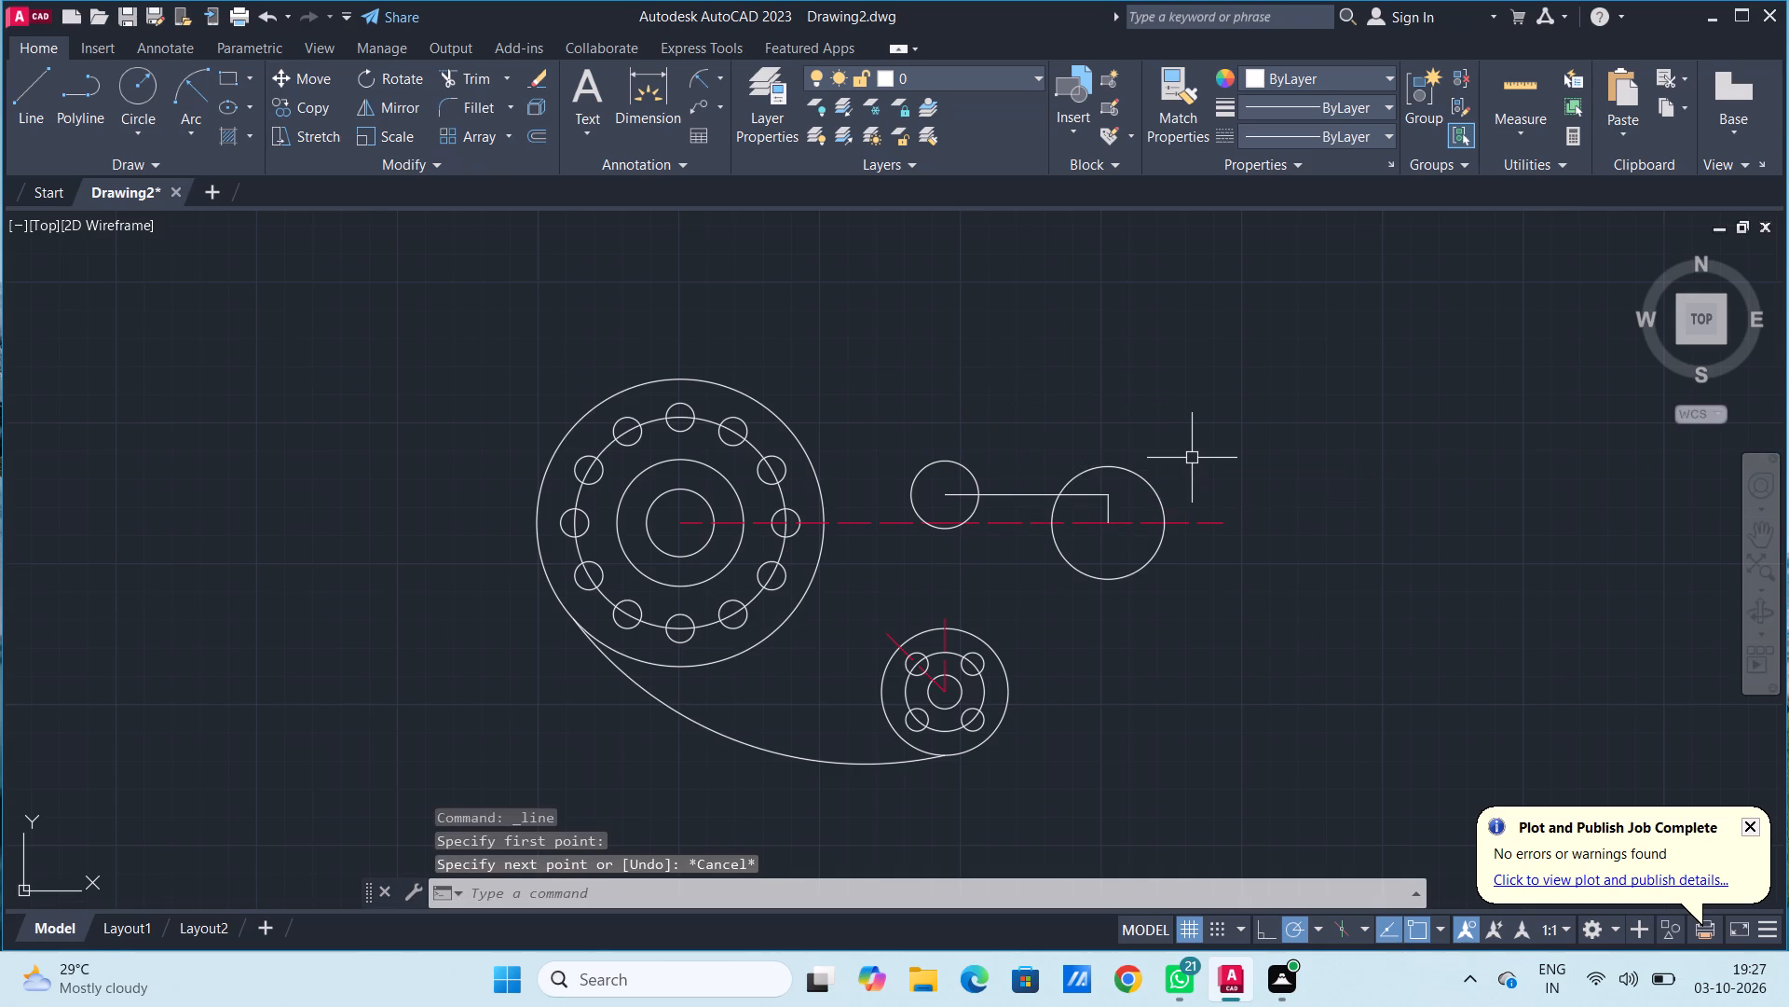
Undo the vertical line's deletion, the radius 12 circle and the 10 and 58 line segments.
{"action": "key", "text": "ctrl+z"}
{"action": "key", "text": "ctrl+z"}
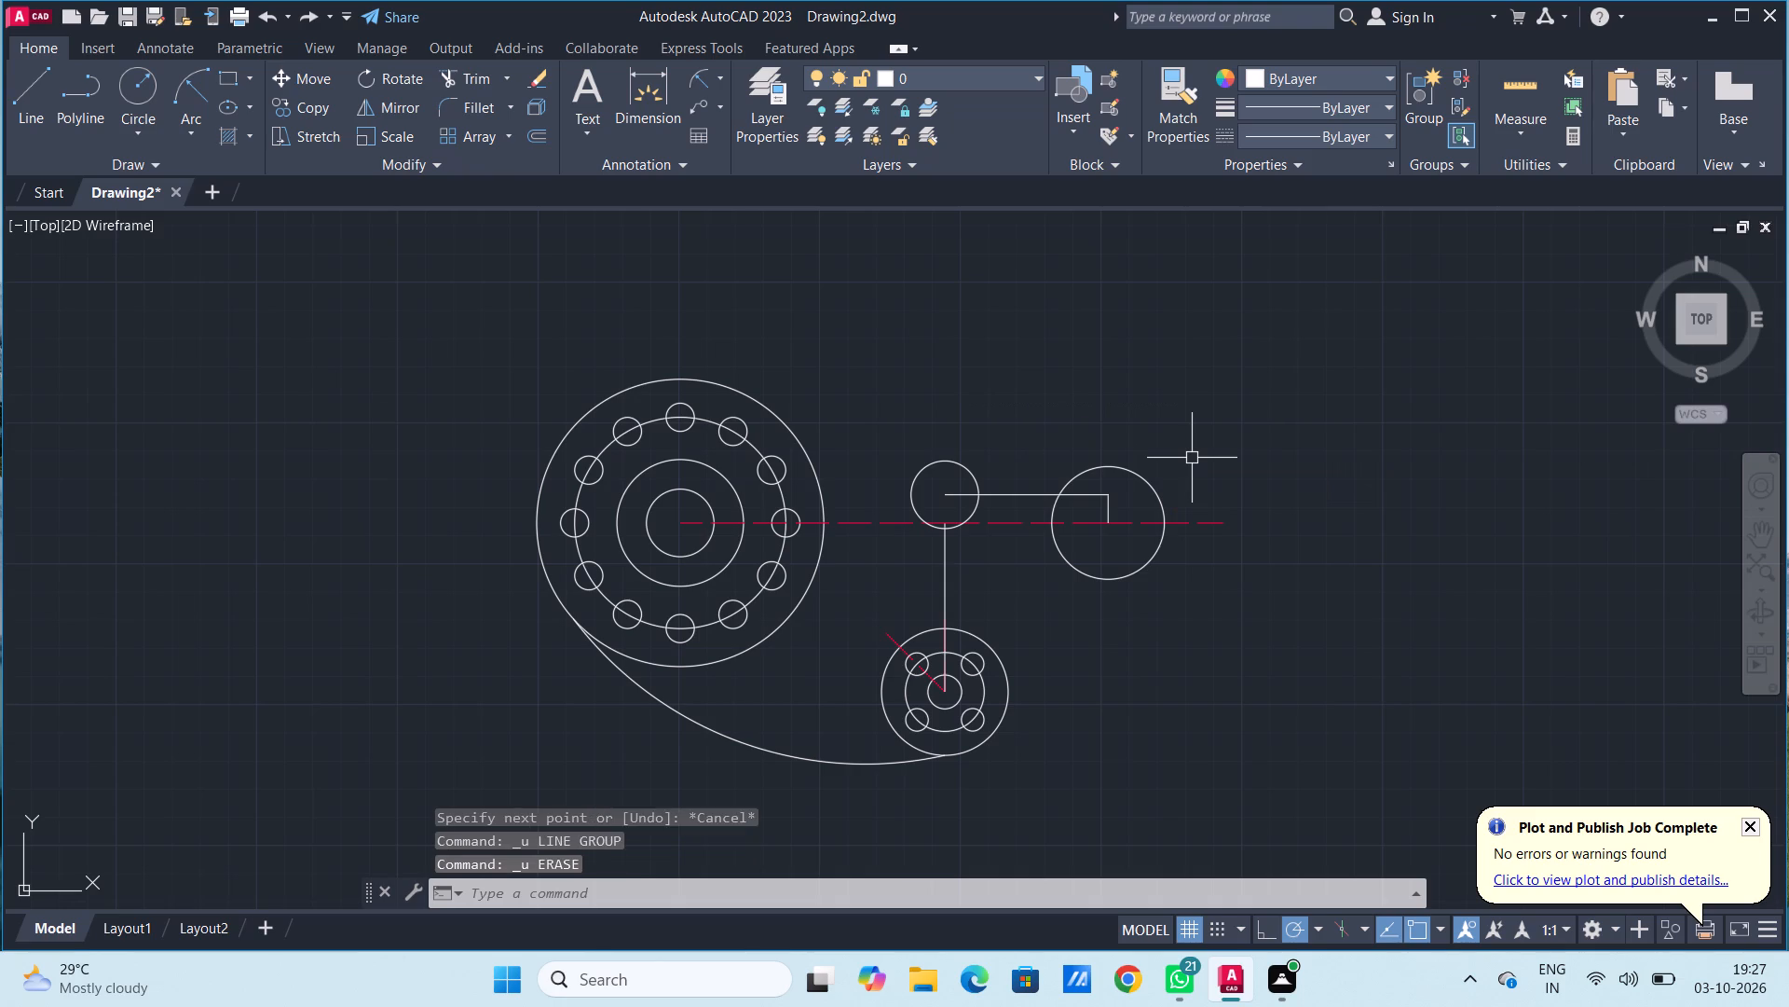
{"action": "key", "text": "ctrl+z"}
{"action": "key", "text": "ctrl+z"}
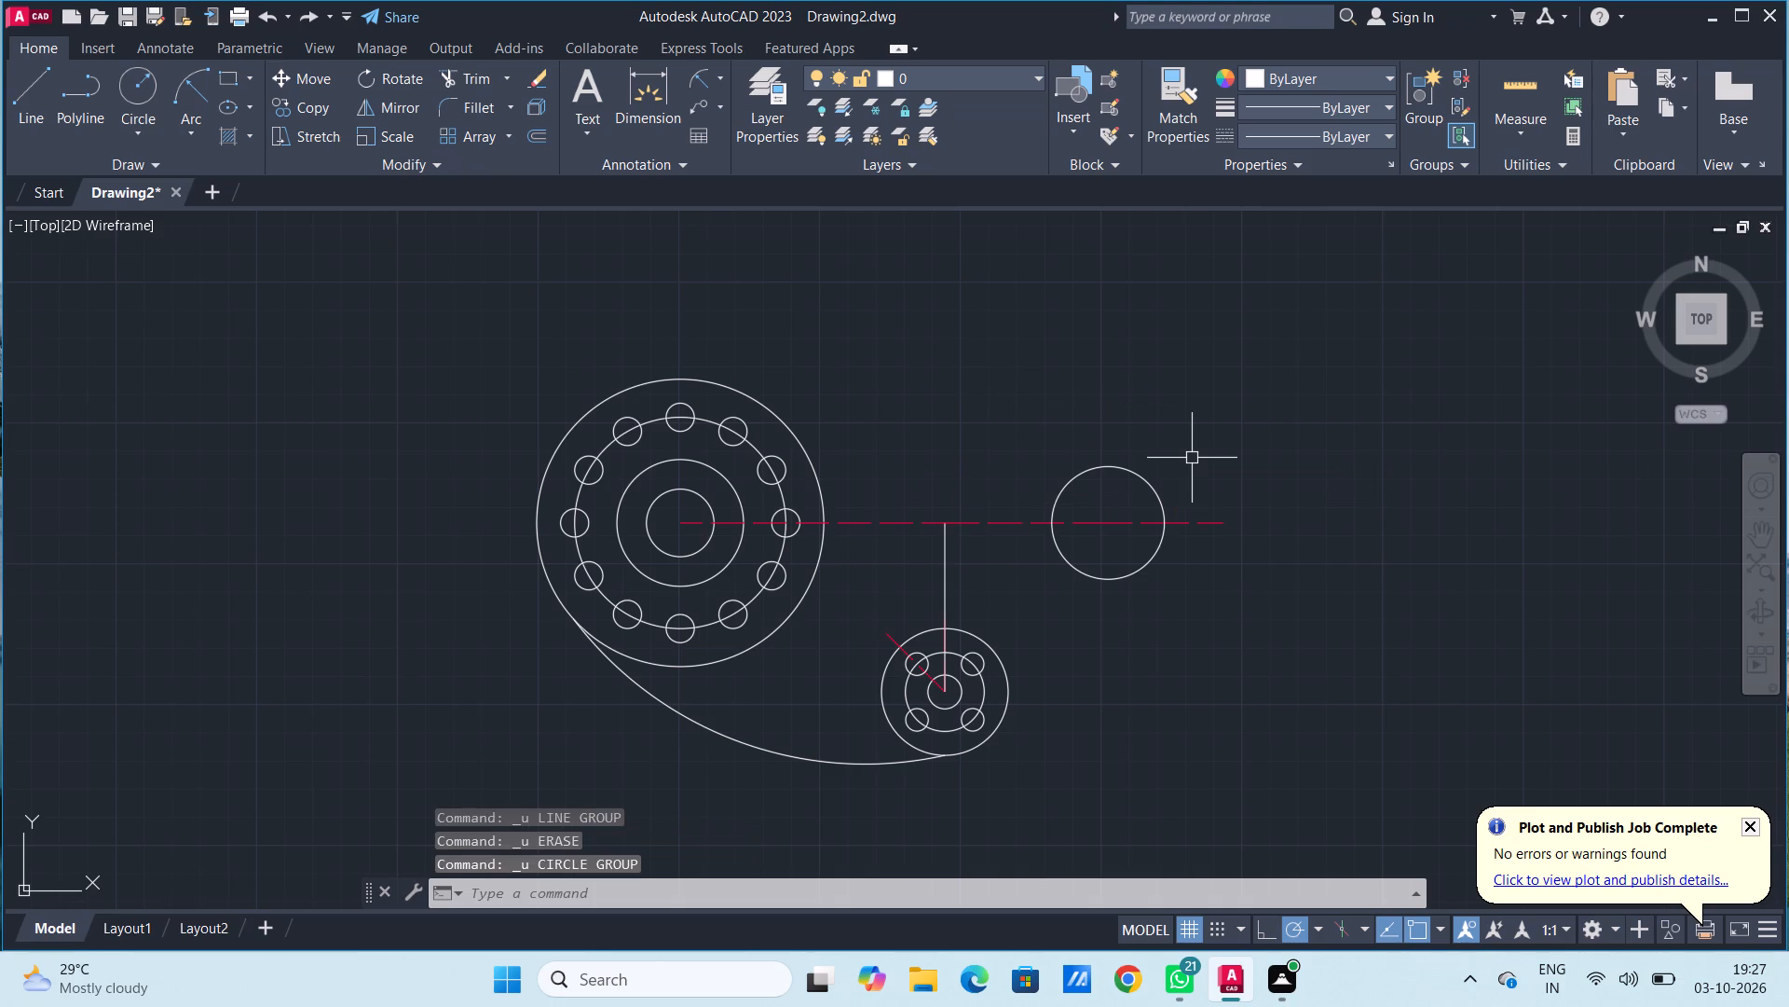
Delete the vertical line between the four-hole flange's centre and the horizontal centre line.
{"action": "left_click", "coordinate": [948, 572]}
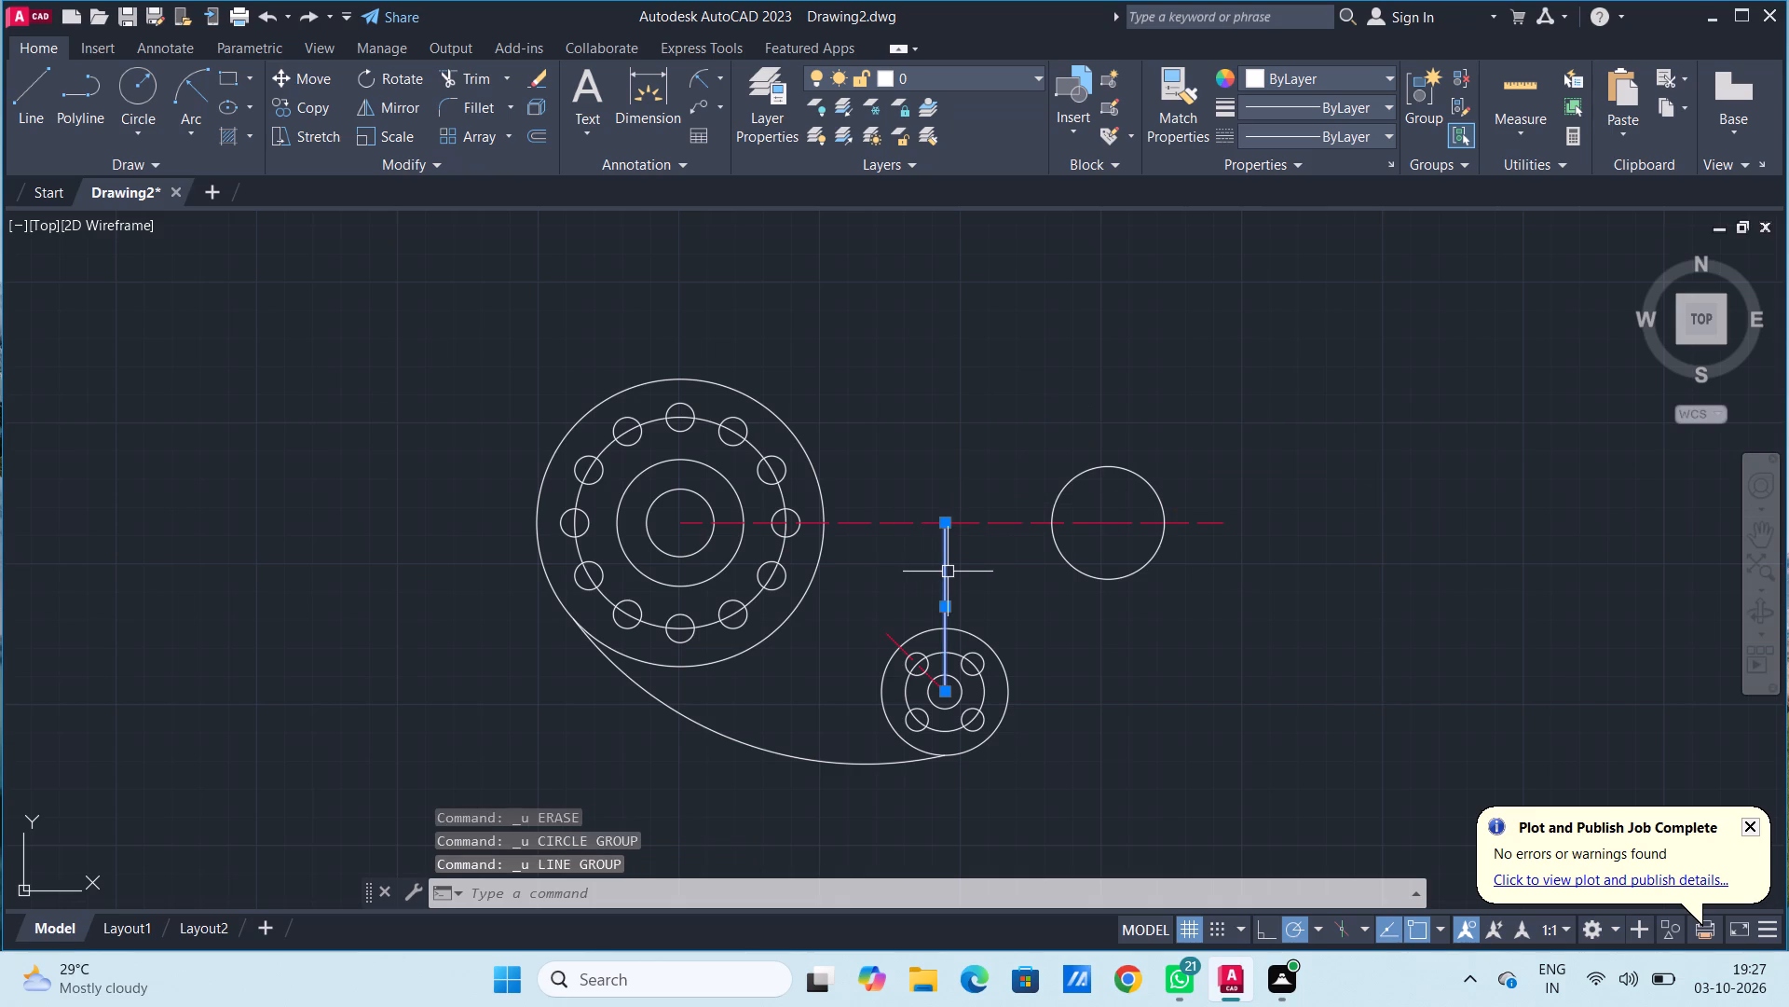
{"action": "key", "text": "Delete"}
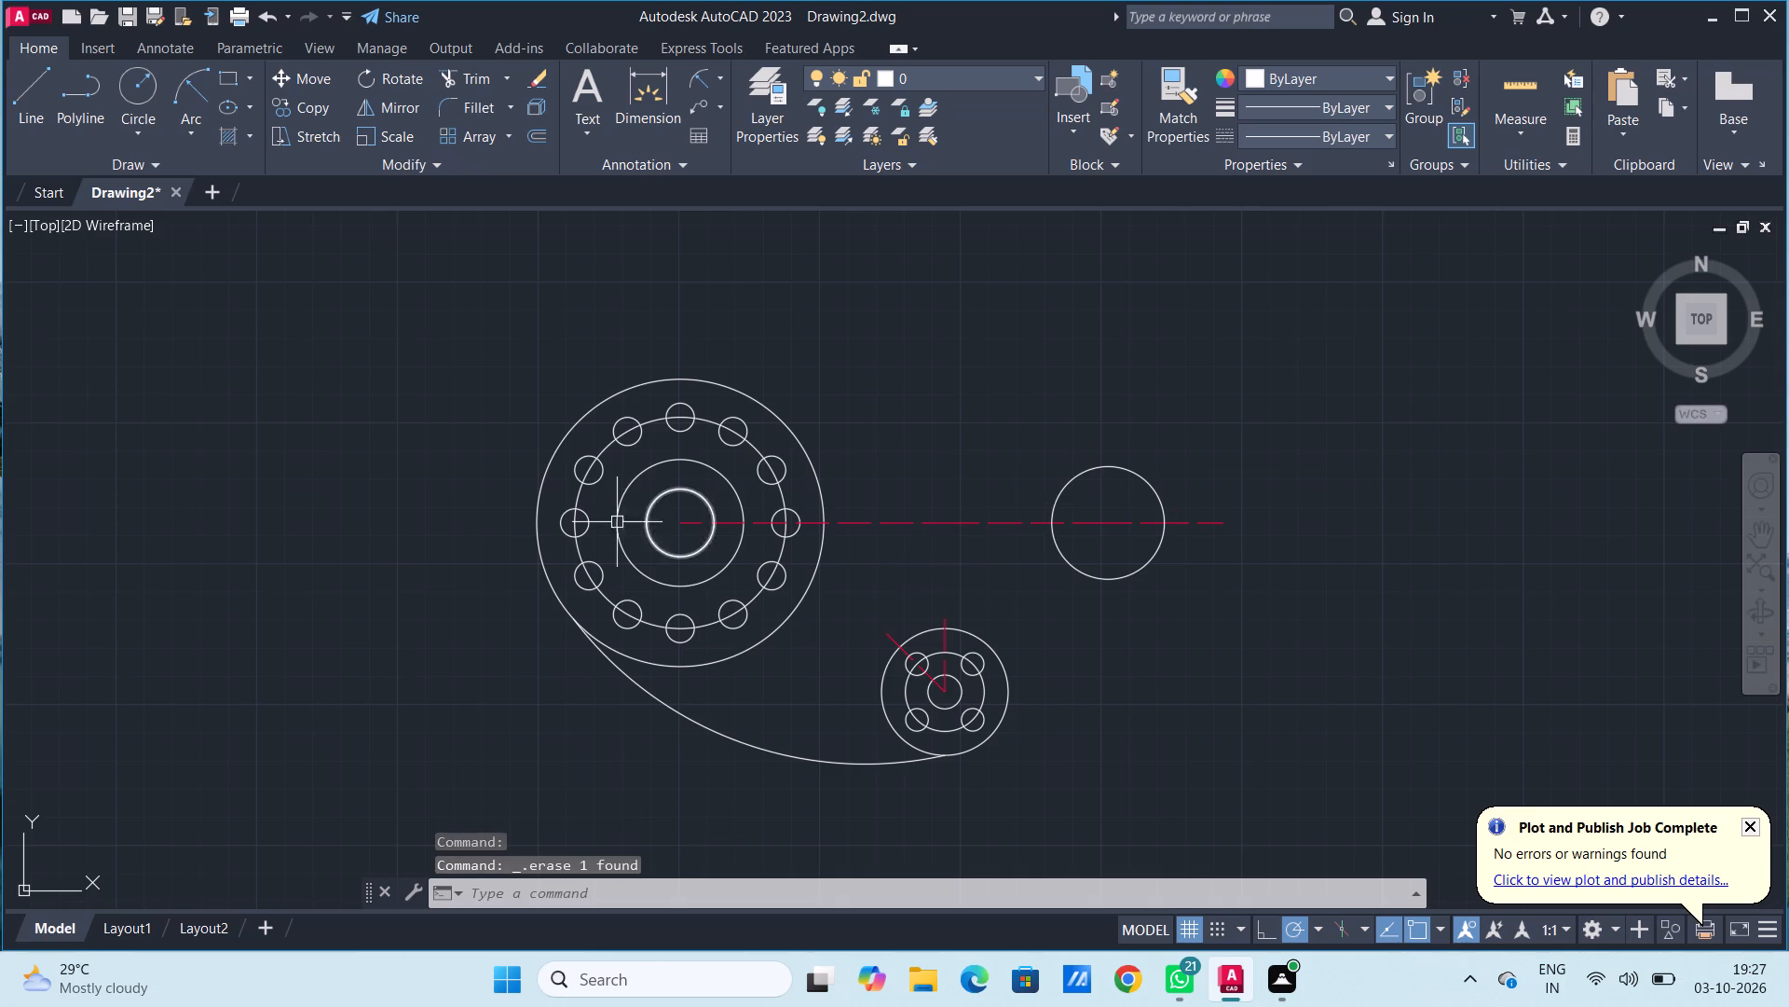
Draw a line 8 upward from the radius 20 circle's centre, continuing 58 horizontally toward the twelve-hole flange.
{"action": "left_click", "coordinate": [47, 110]}
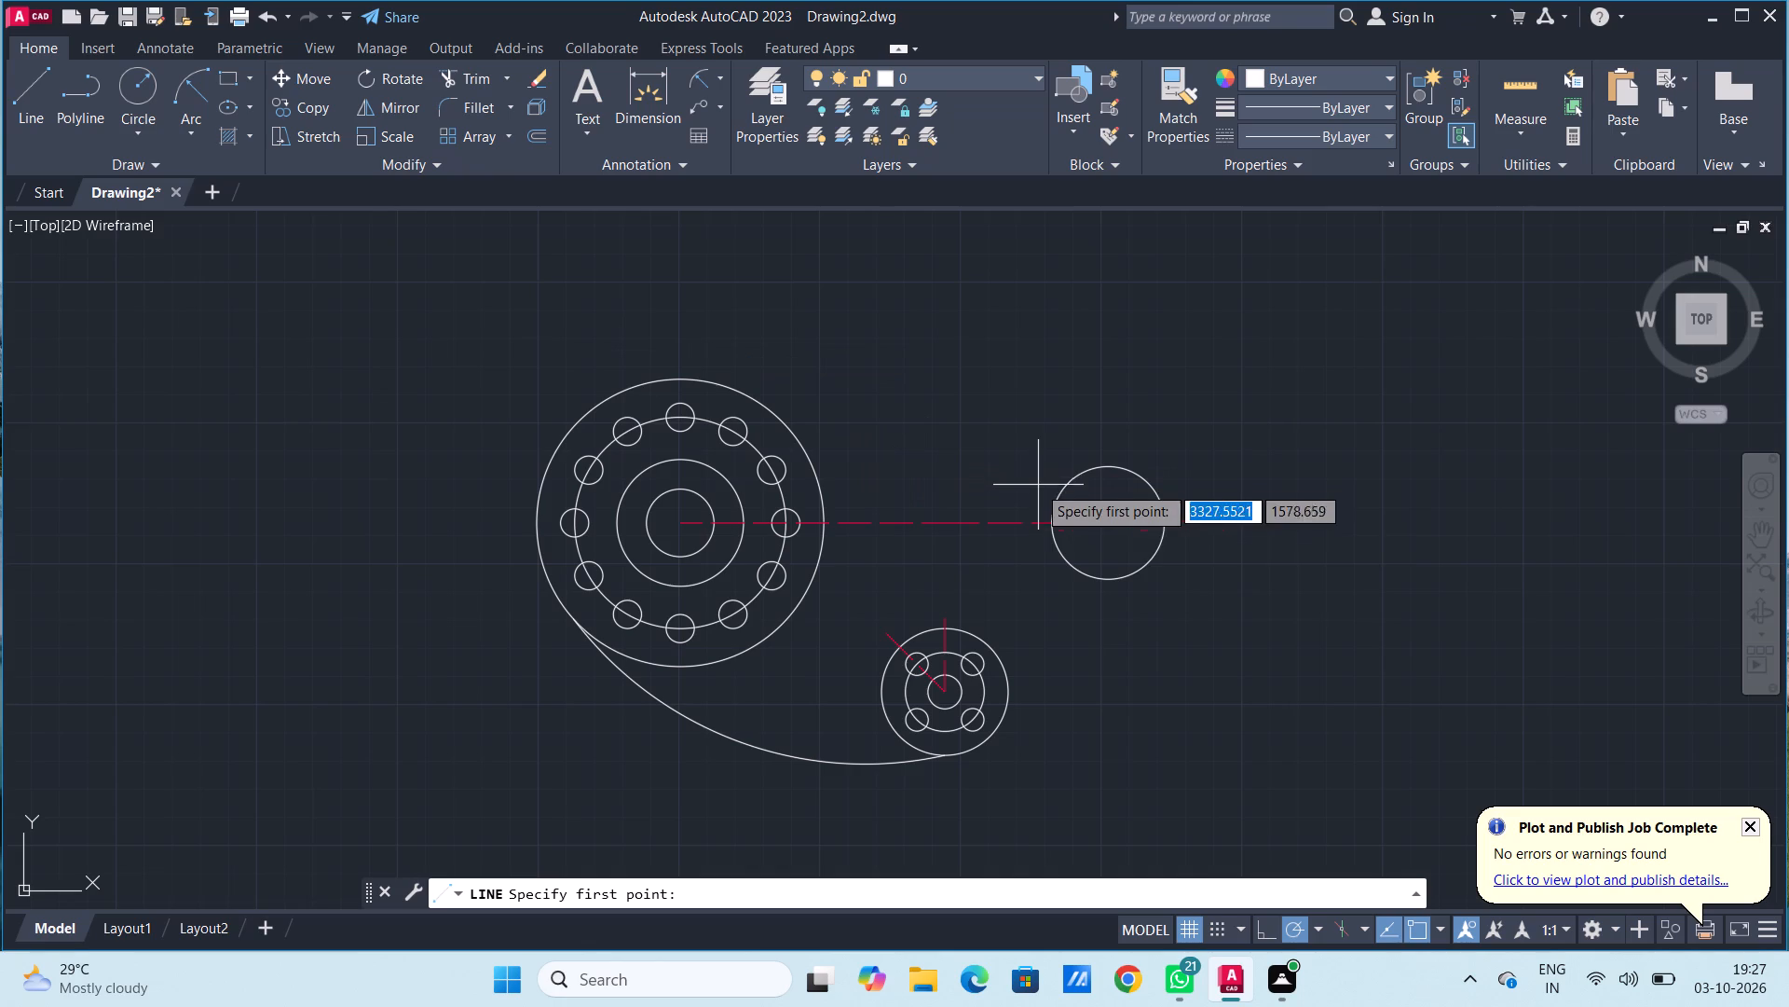
{"action": "left_click", "coordinate": [1111, 523]}
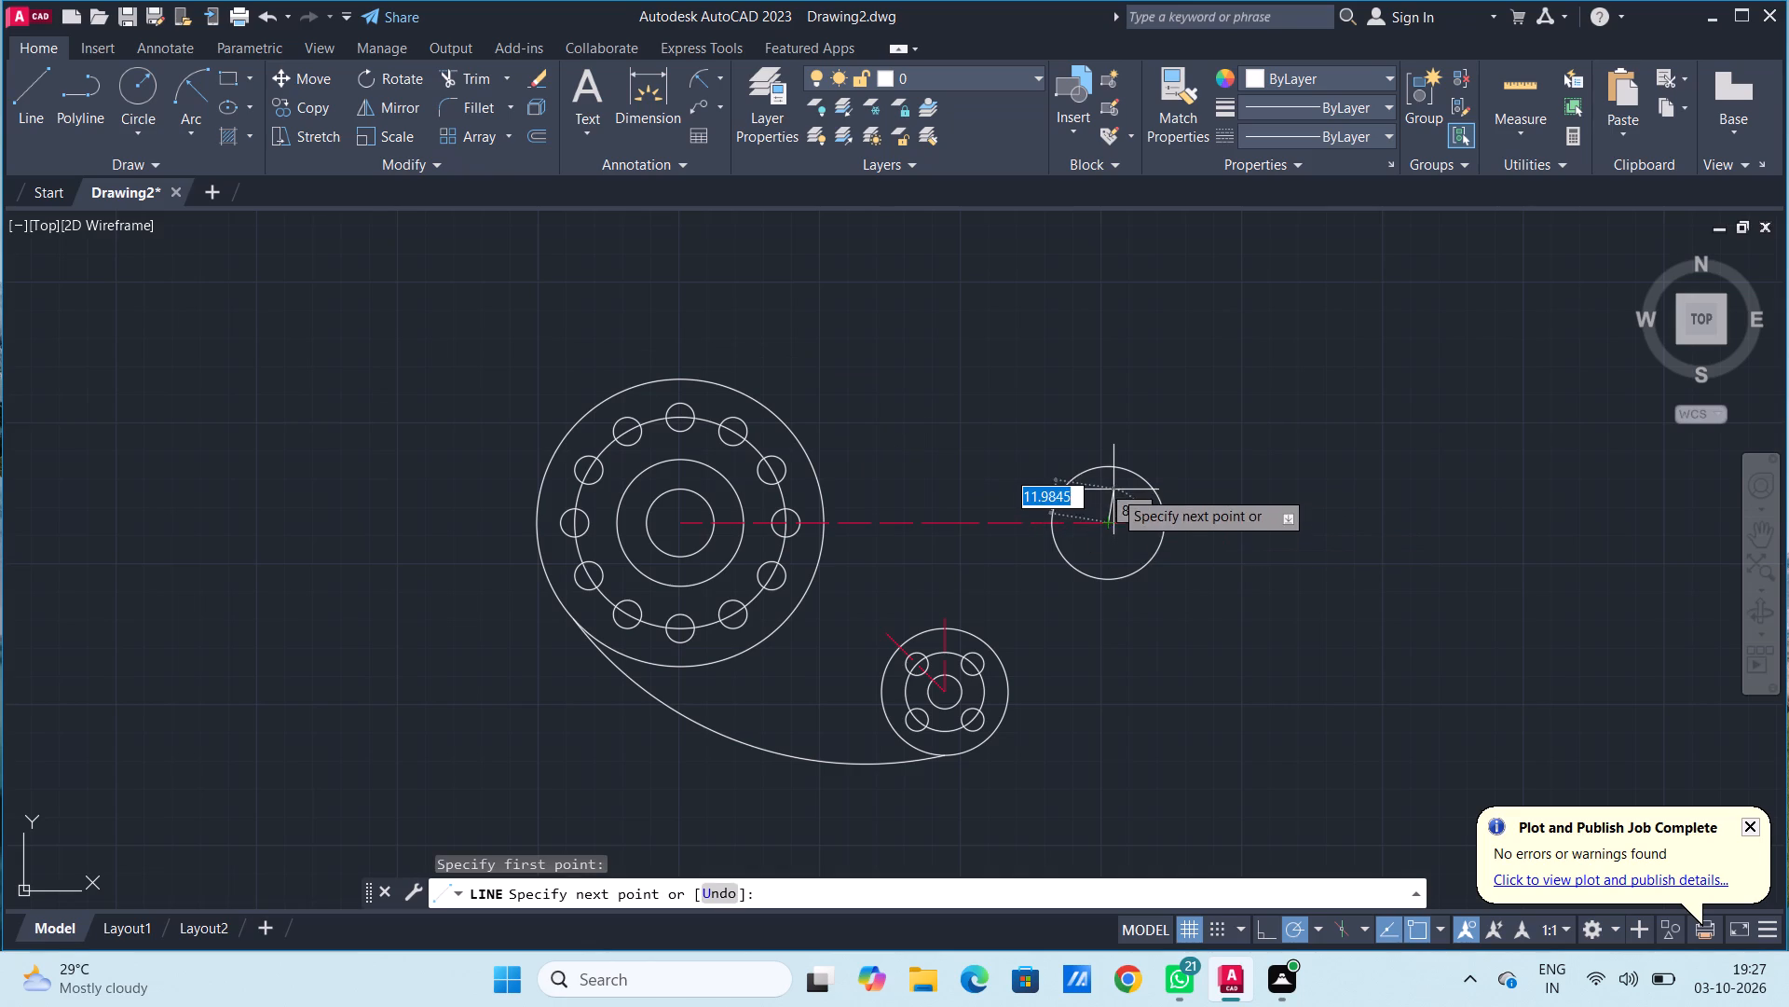
{"action": "key", "text": "8"}
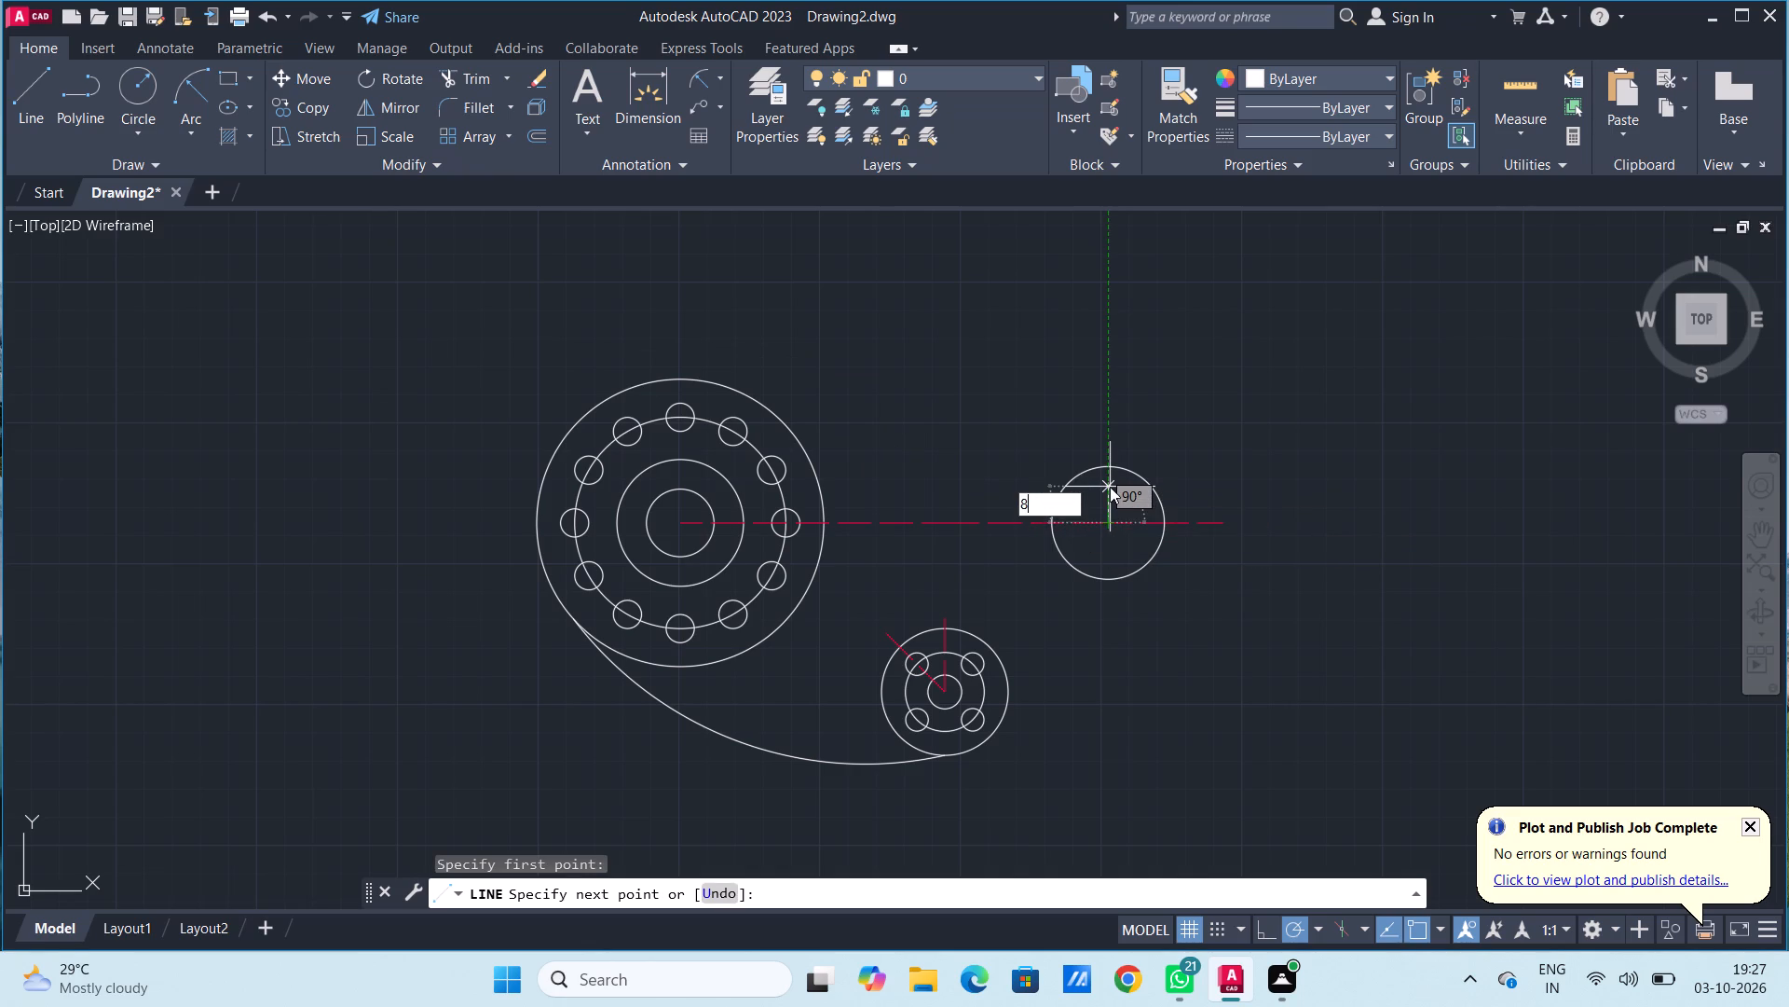
{"action": "key", "text": "Return"}
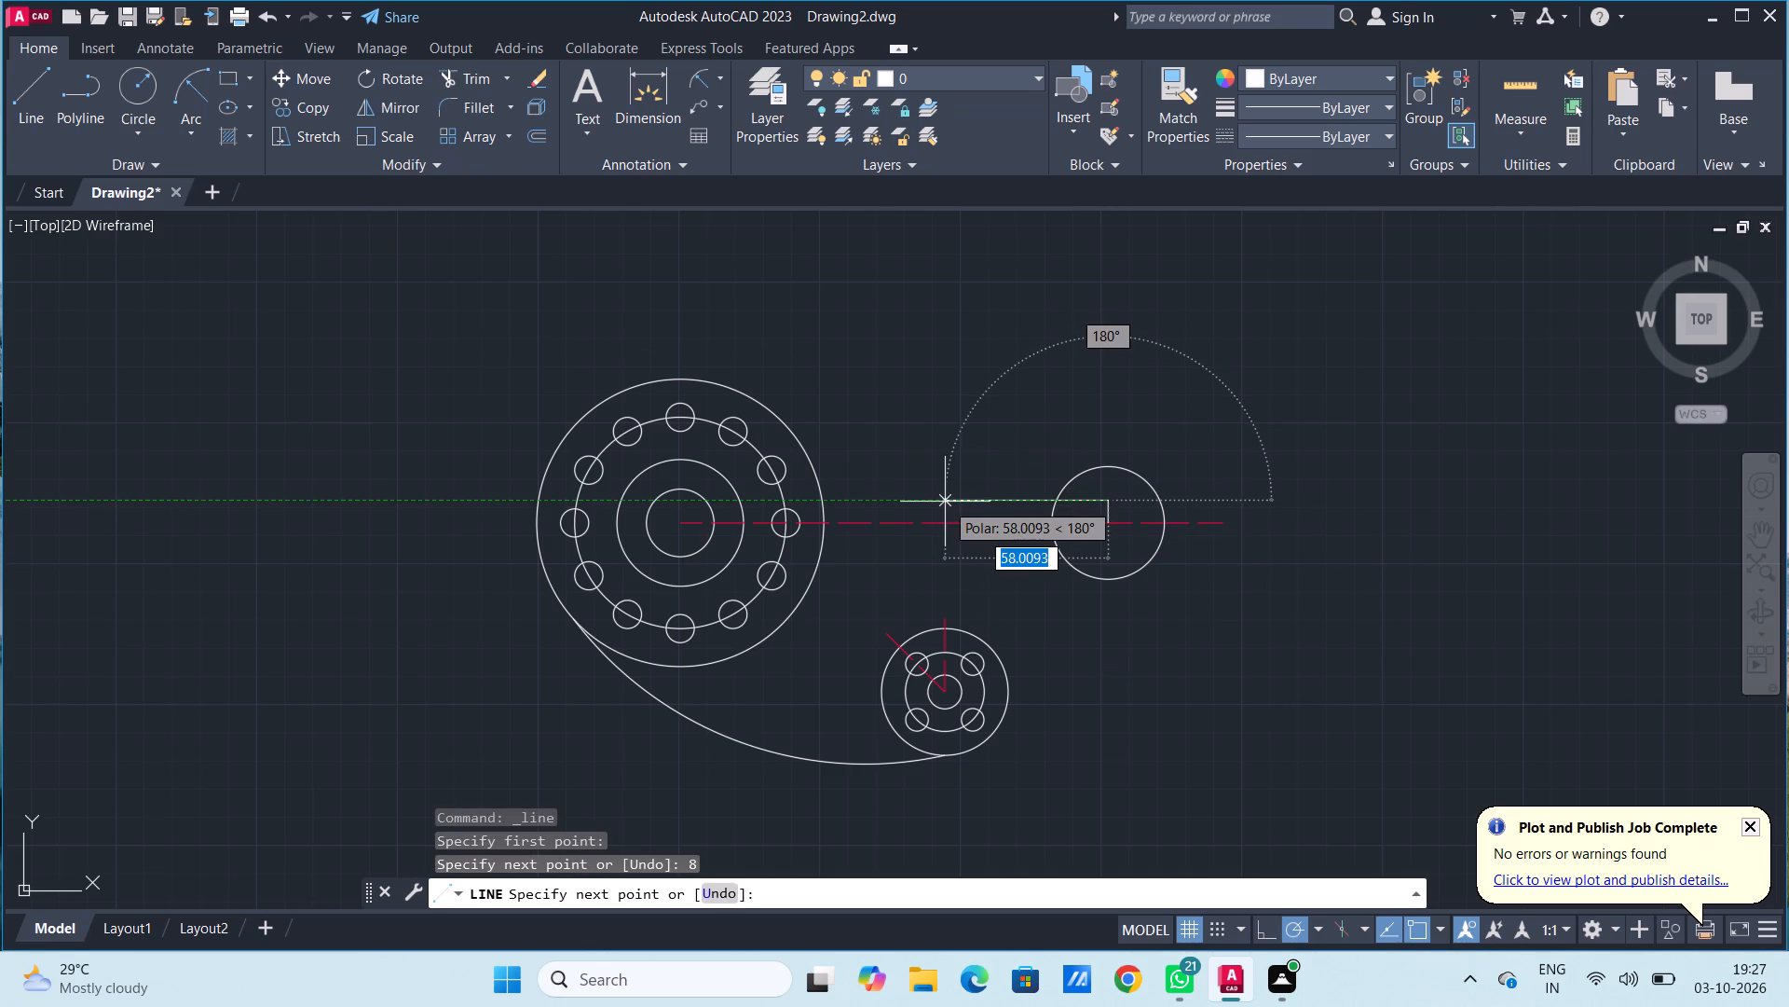
{"action": "type", "text": "58"}
{"action": "key", "text": "Return"}
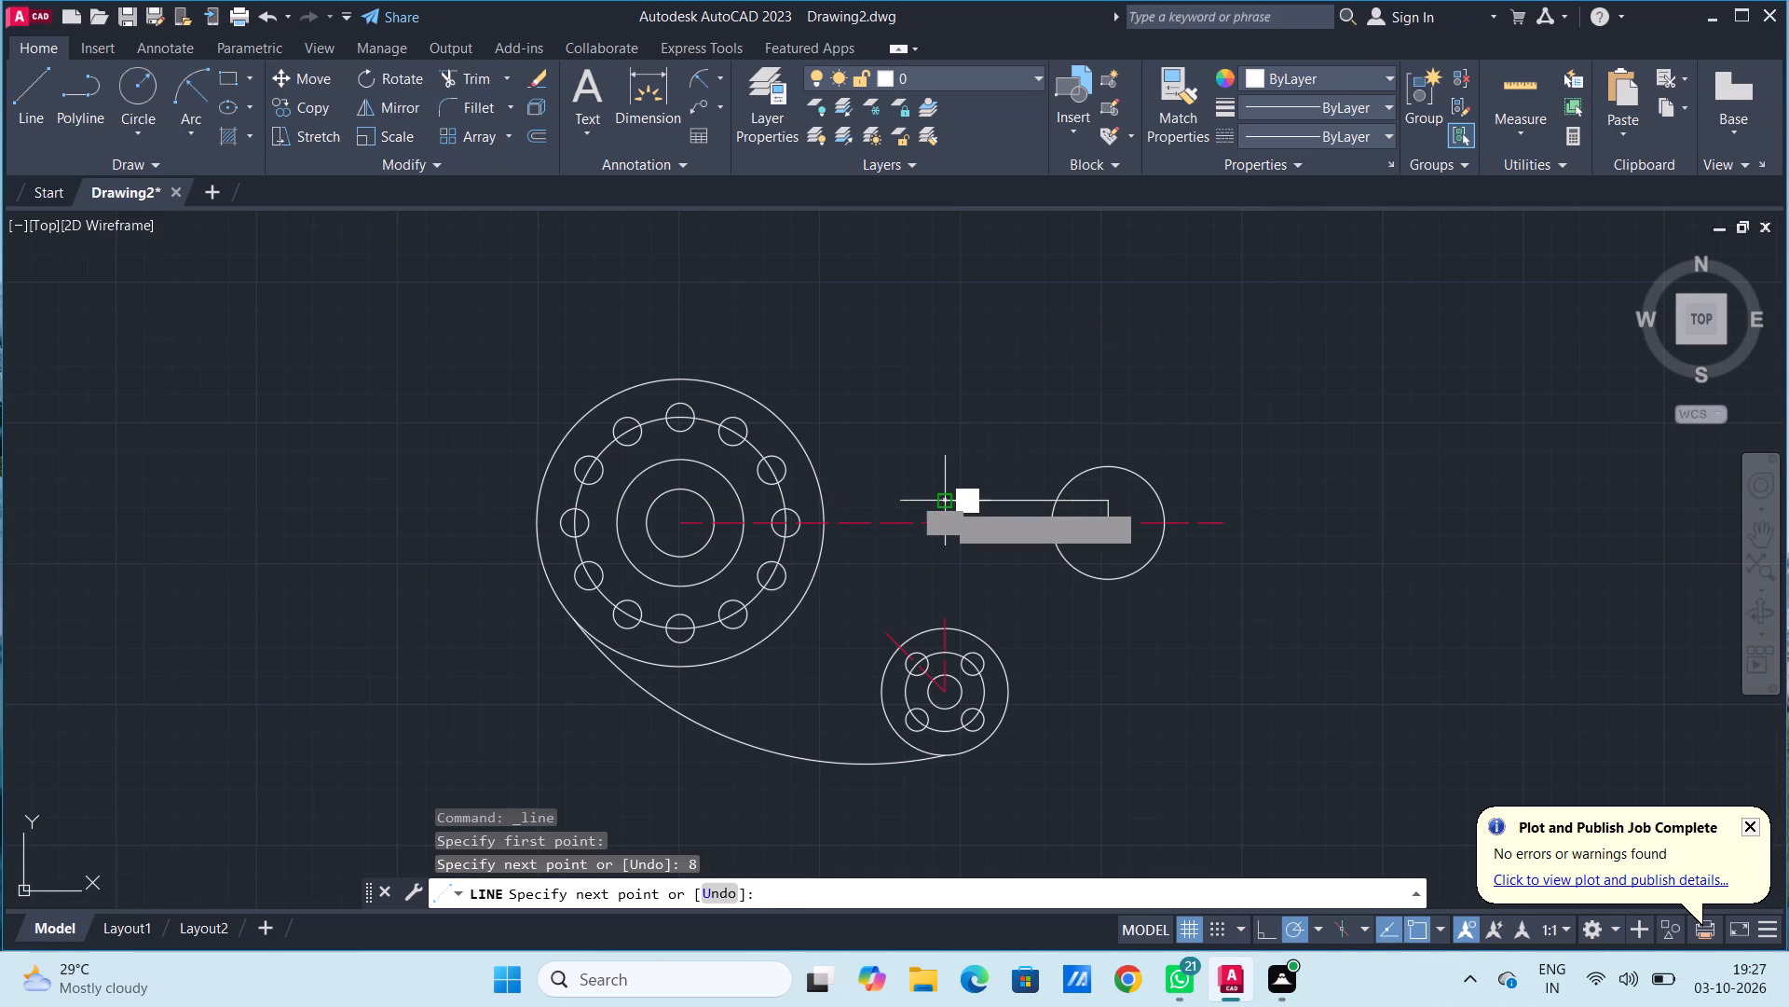
{"action": "key", "text": "Escape"}
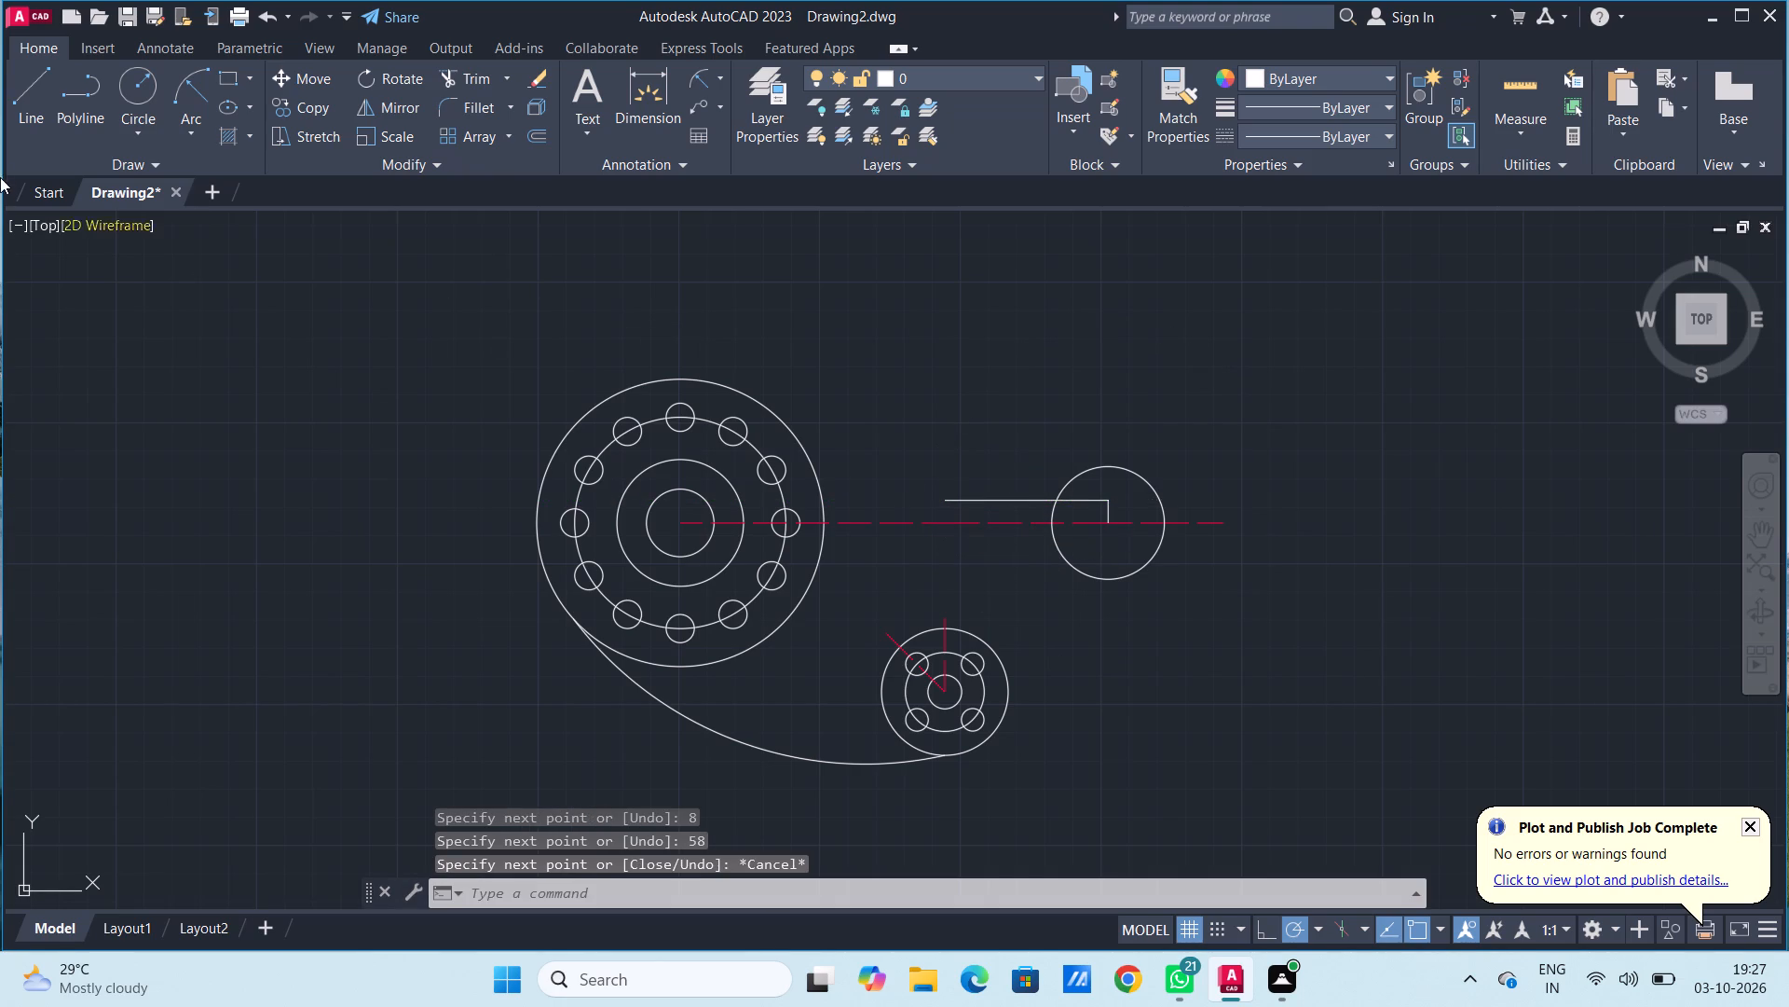
Draw a radius 12 circle centred on the free end of the 58 line.
{"action": "left_click", "coordinate": [141, 90]}
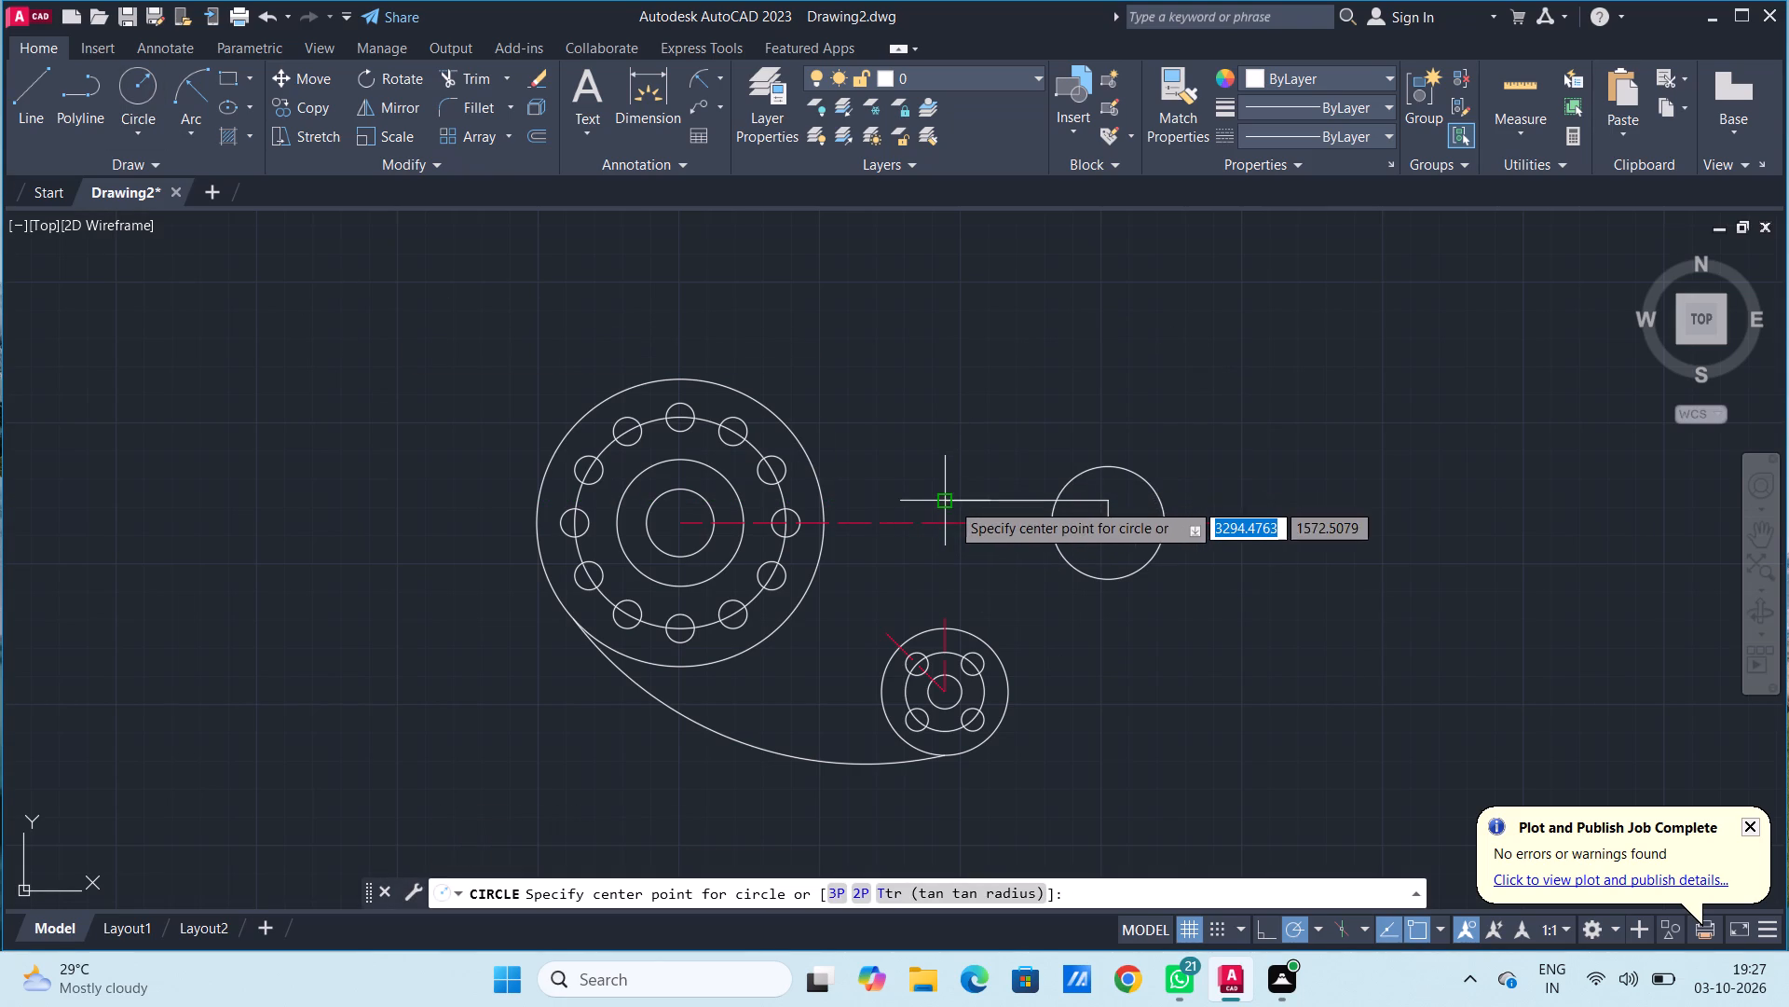
{"action": "left_click", "coordinate": [943, 501]}
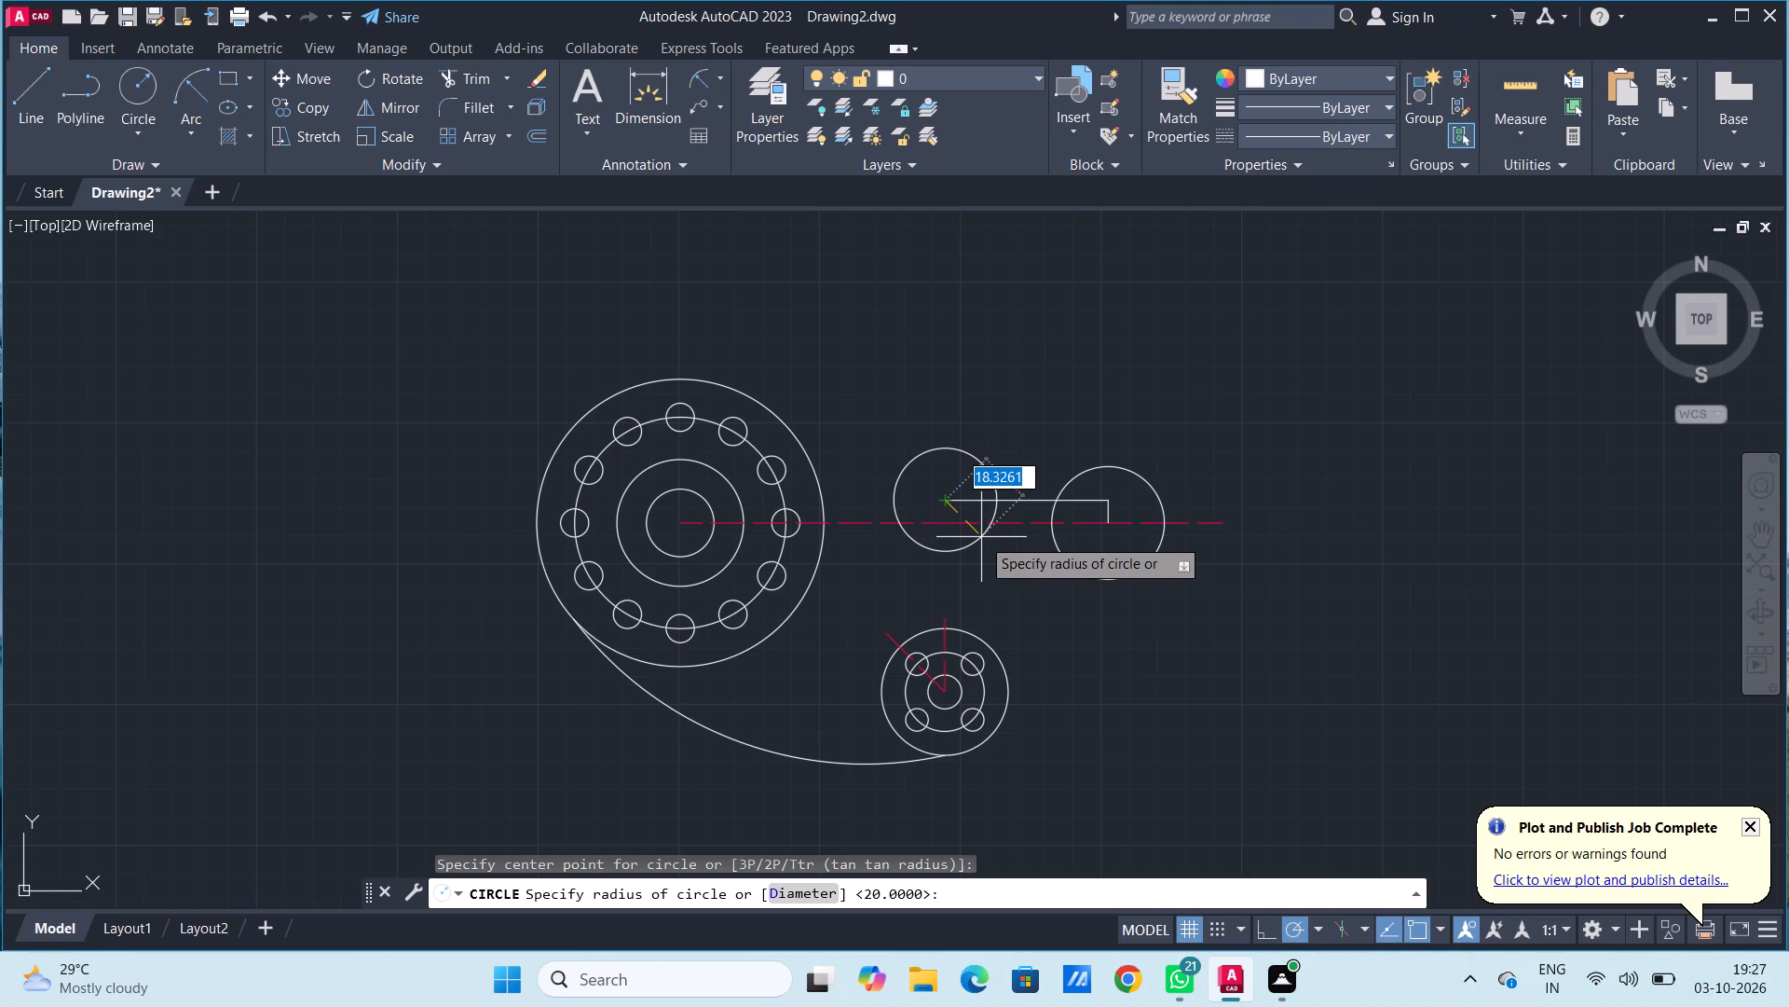
{"action": "type", "text": "12"}
{"action": "key", "text": "Return"}
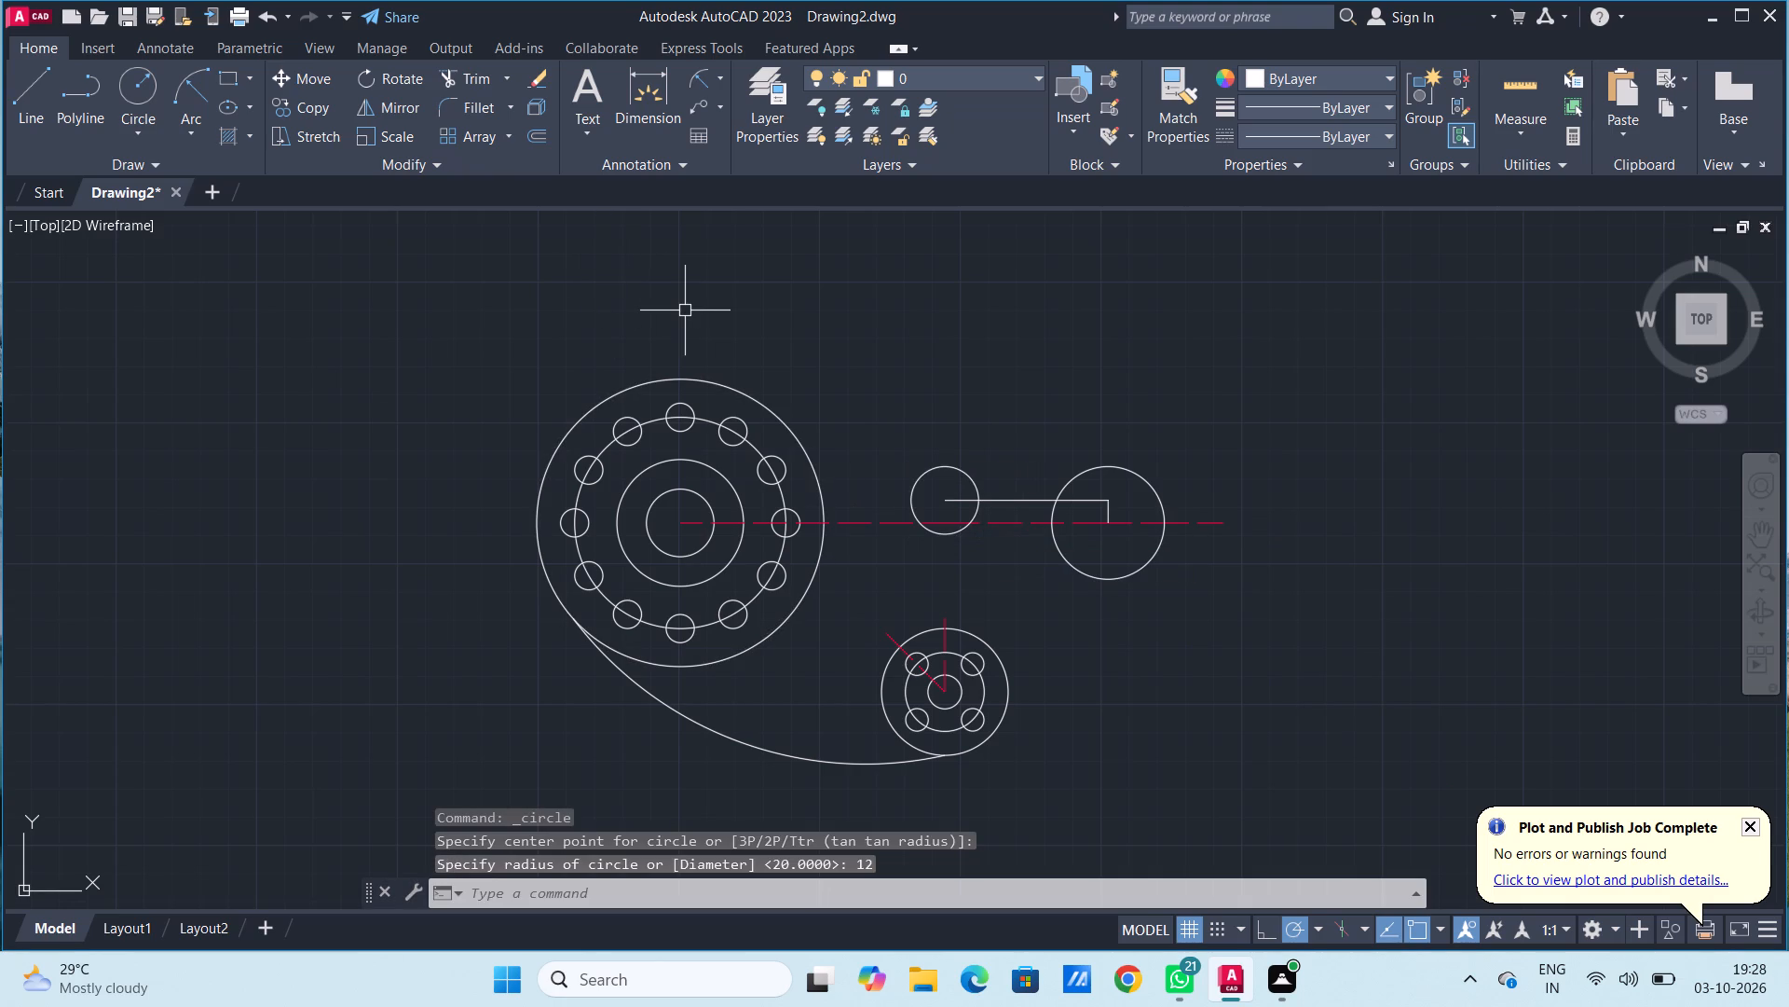
Connect the radius 12 and radius 20 circles with two lines, one between their top quadrants and one between their bottom quadrants.
{"action": "key", "text": "l"}
{"action": "key", "text": "Return"}
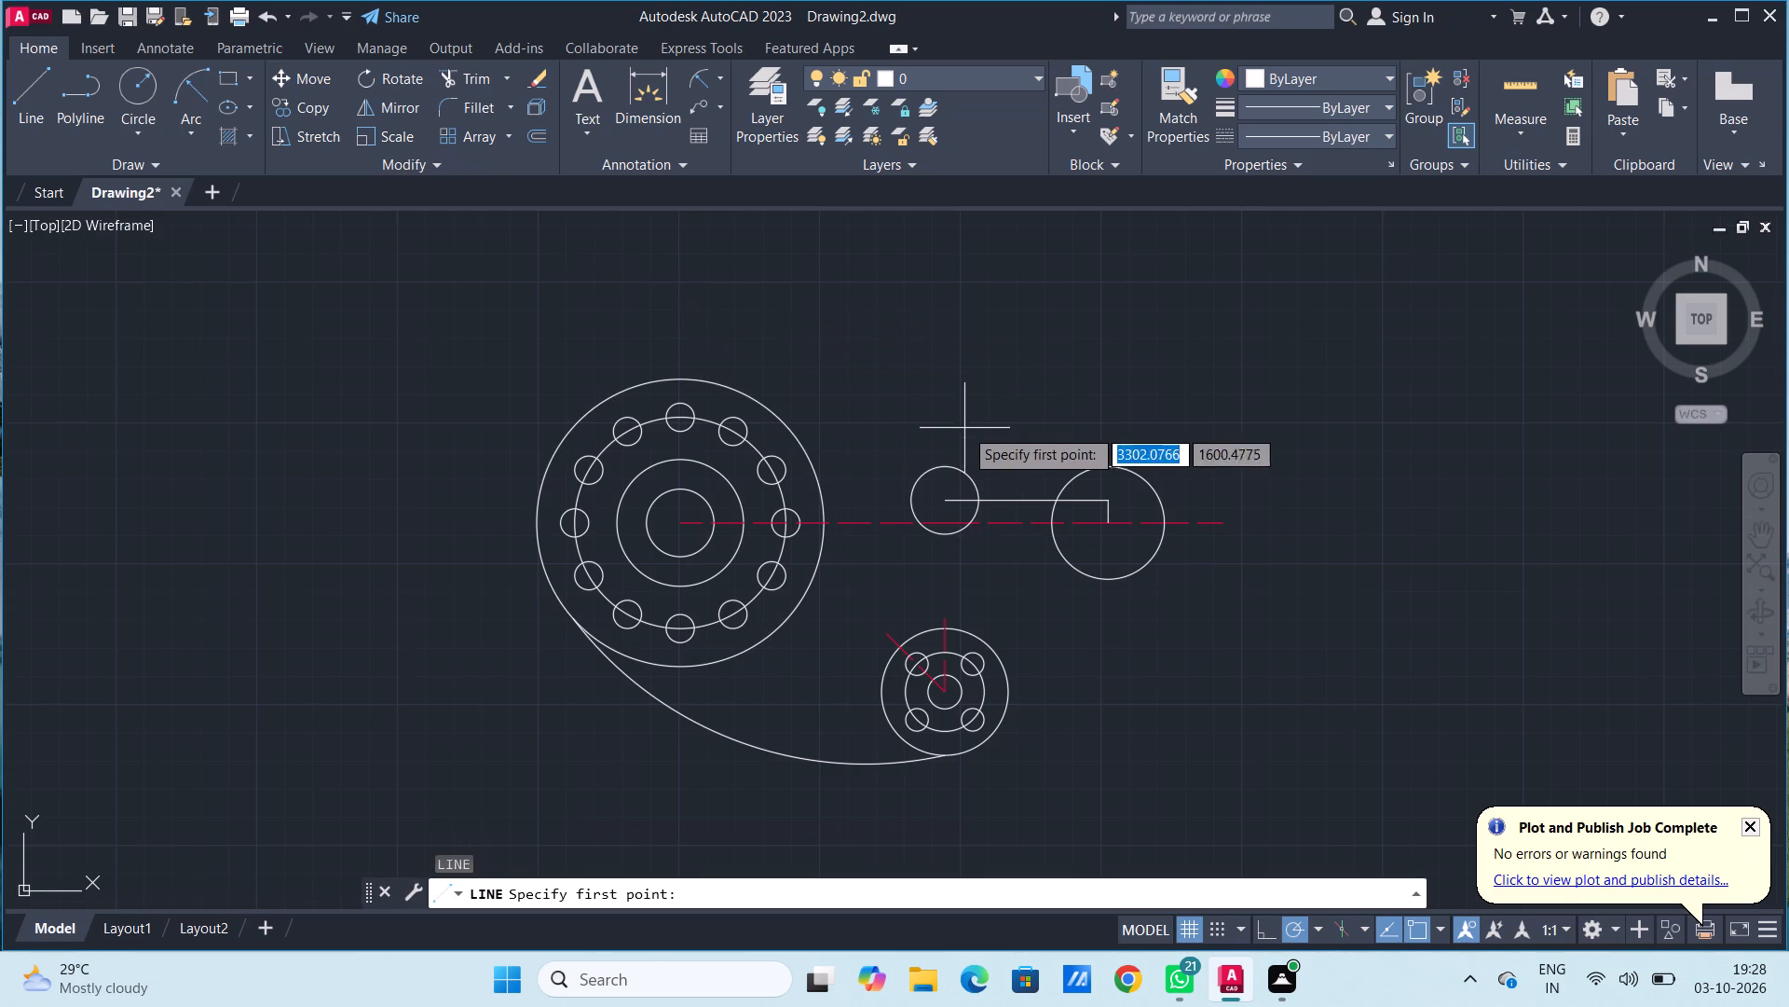
{"action": "left_click", "coordinate": [946, 469]}
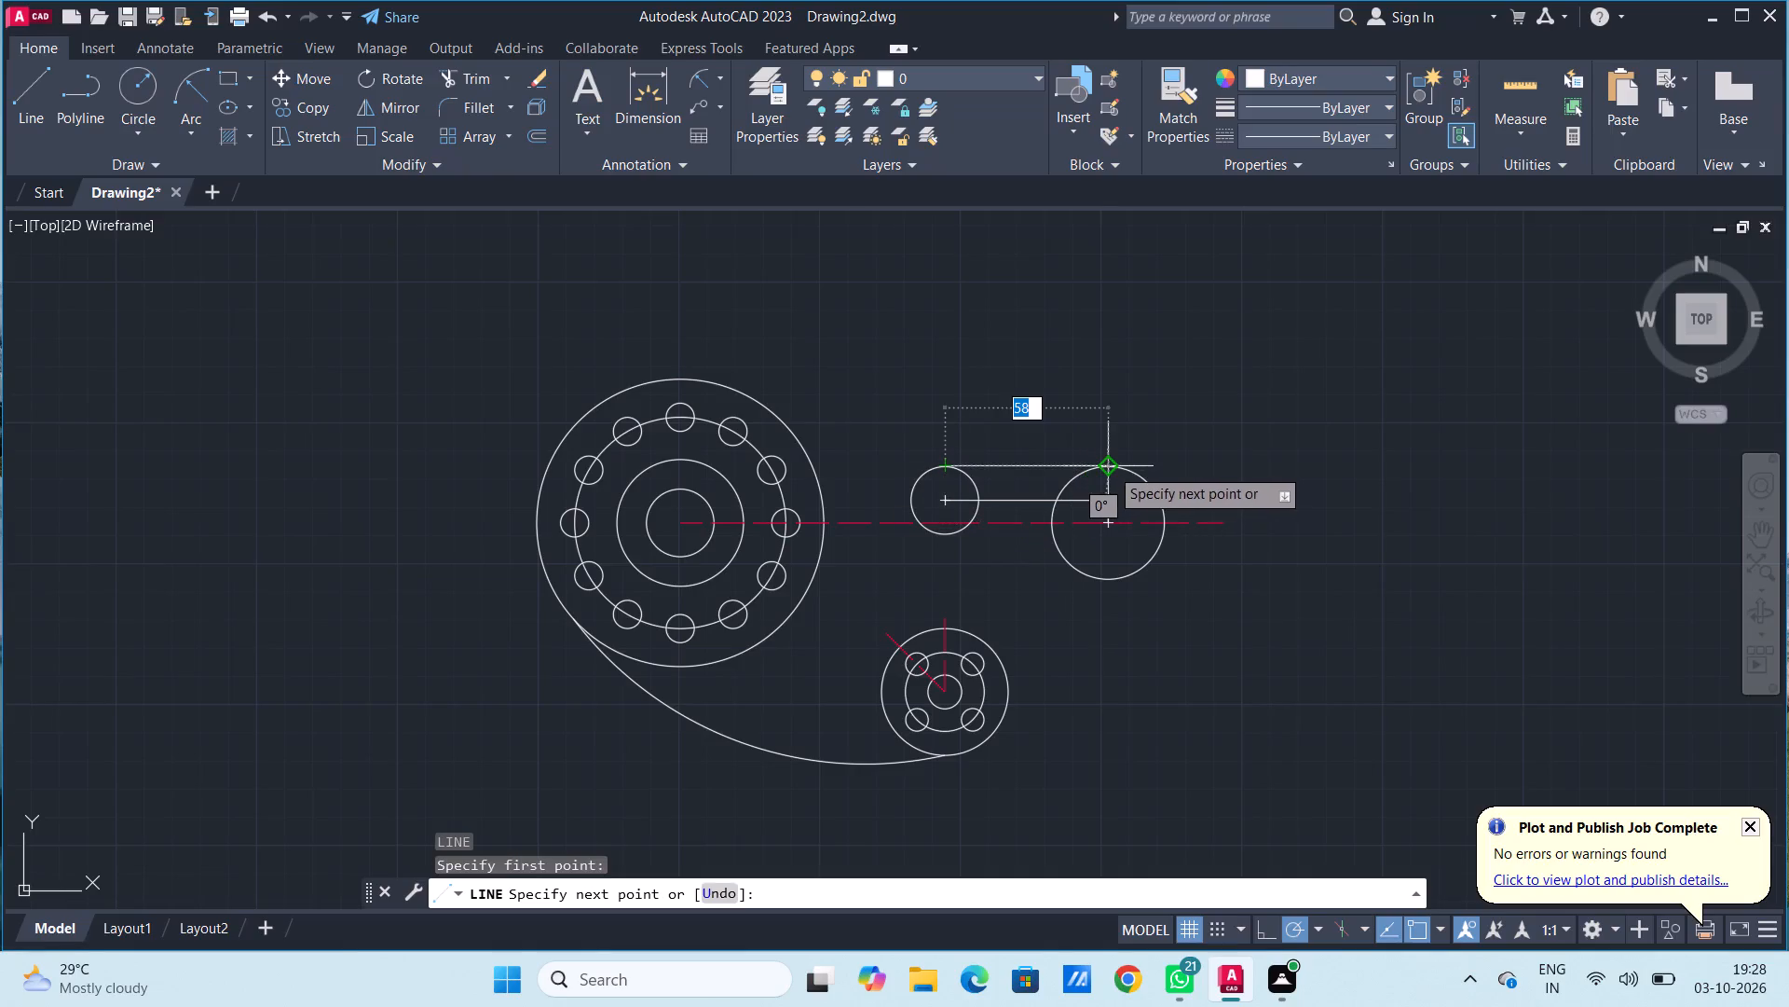
{"action": "left_click", "coordinate": [1112, 465]}
{"action": "key", "text": "Escape"}
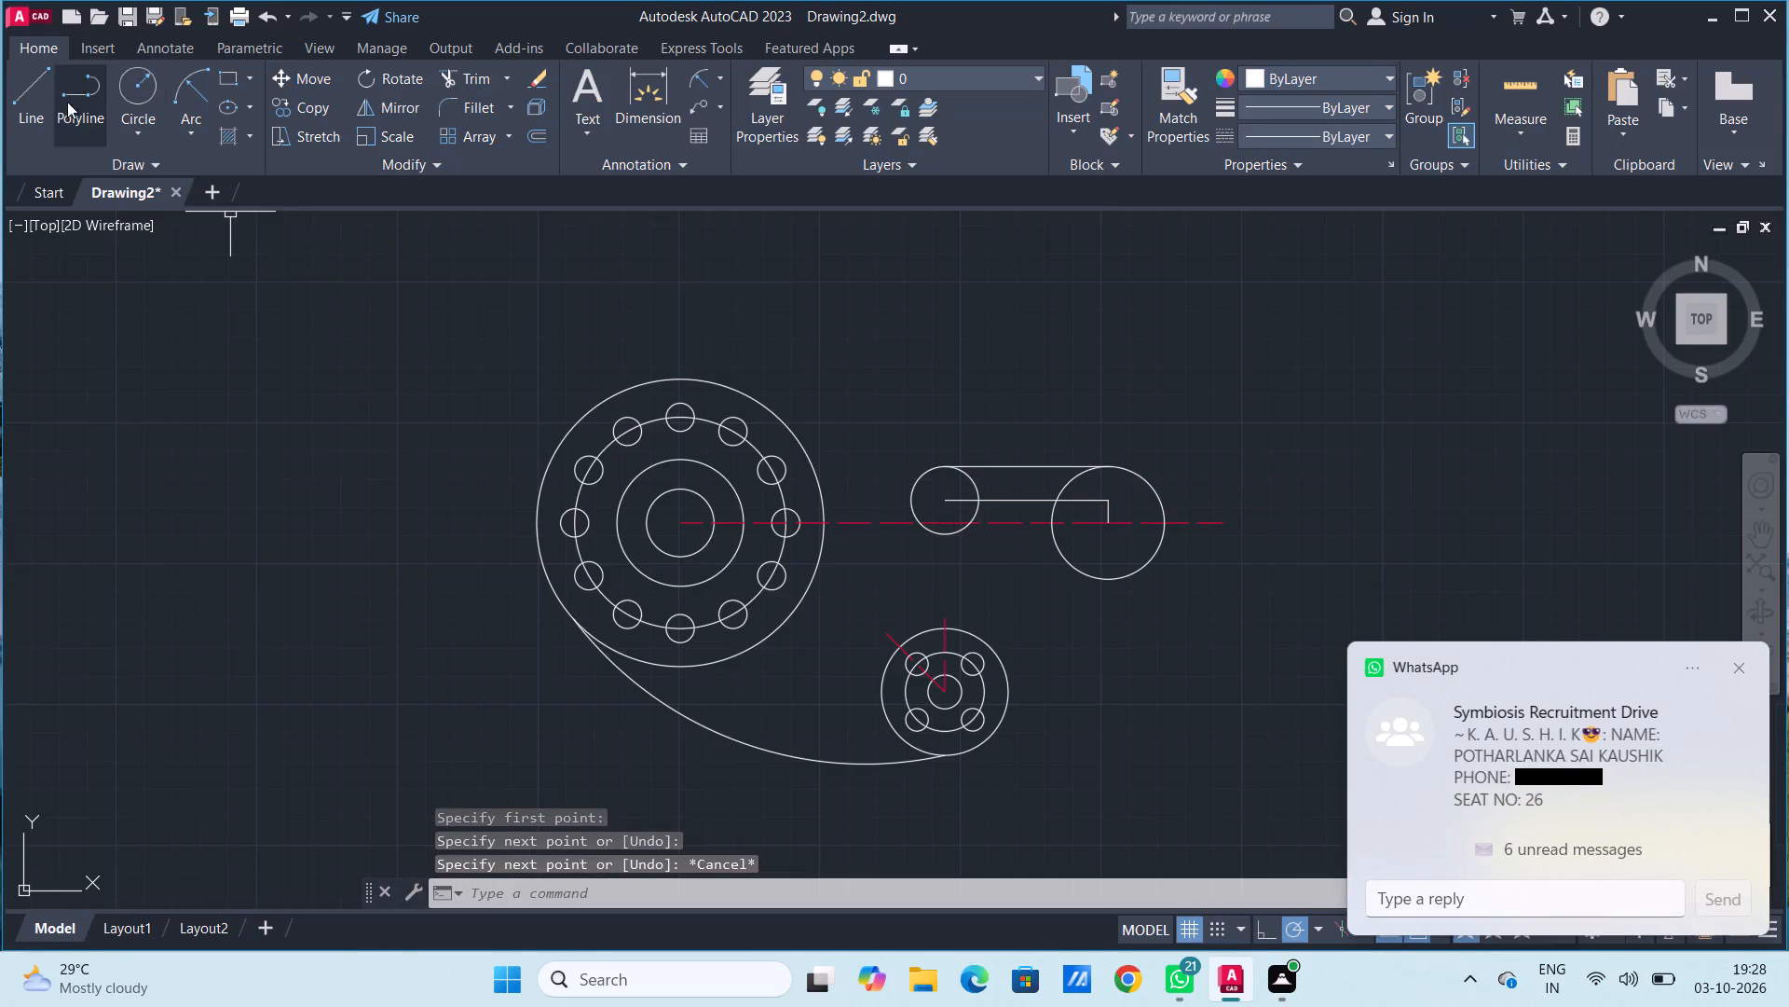
{"action": "left_click", "coordinate": [31, 98]}
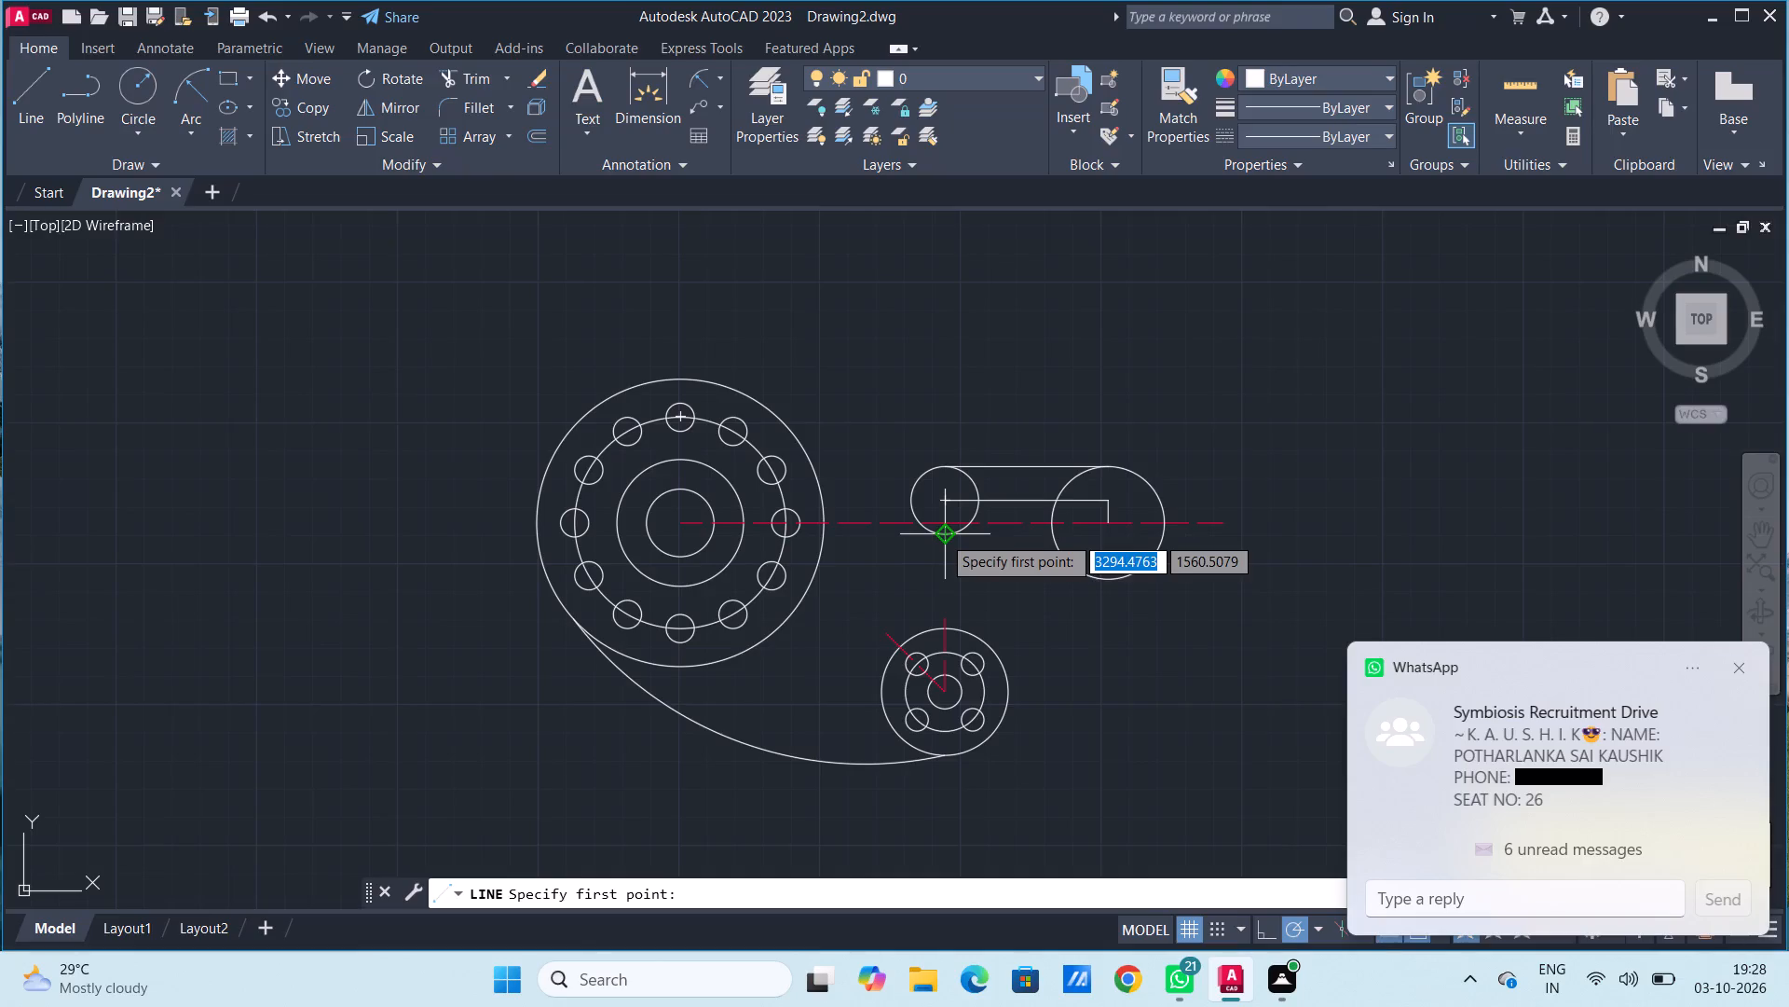
{"action": "left_click", "coordinate": [942, 535]}
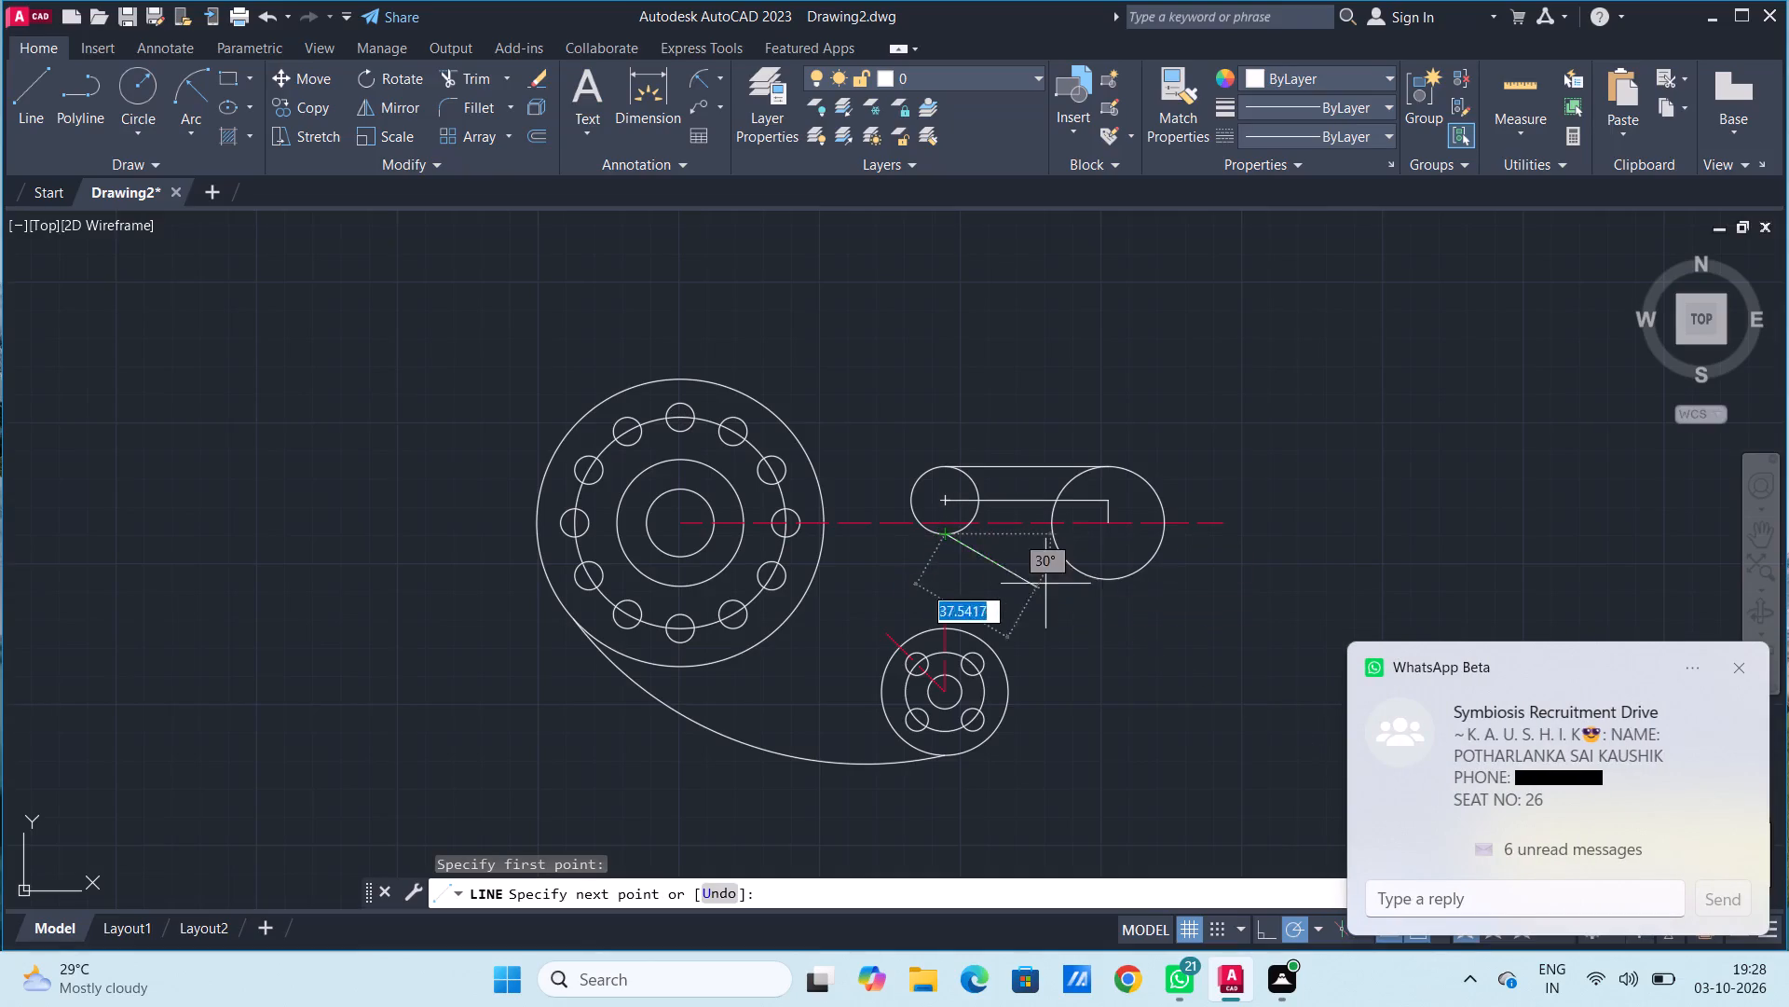
{"action": "left_click", "coordinate": [1113, 583]}
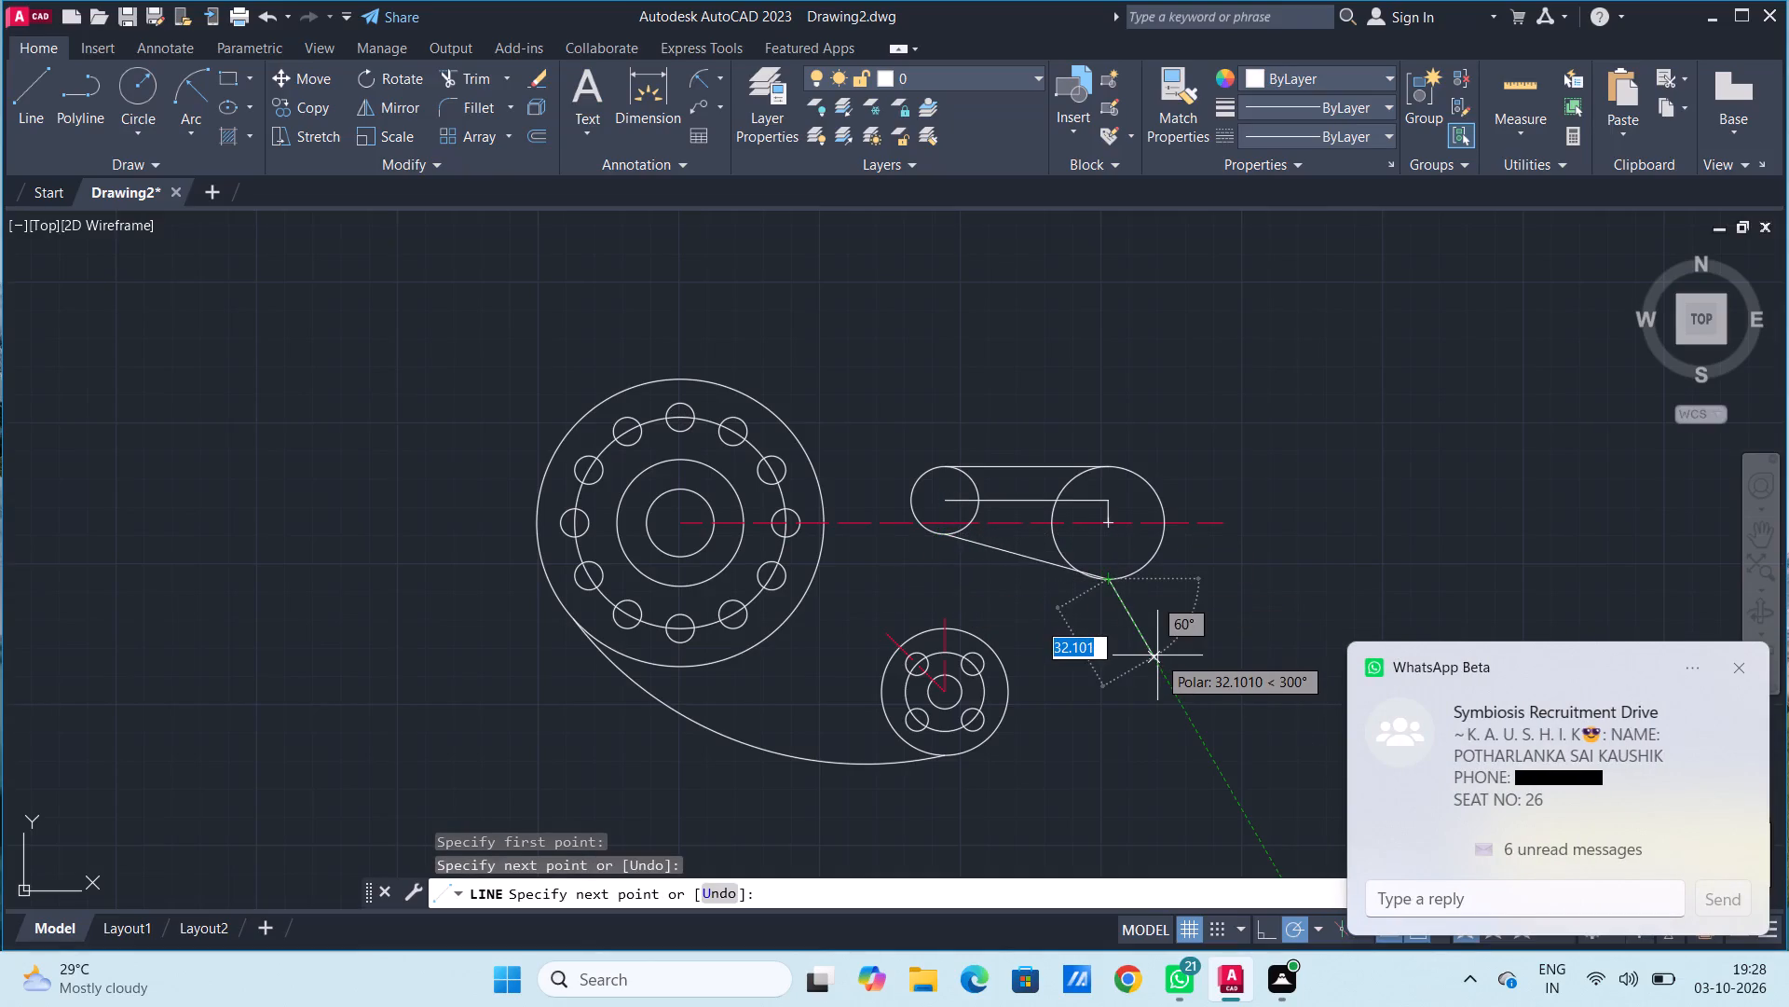
{"action": "key", "text": "Escape"}
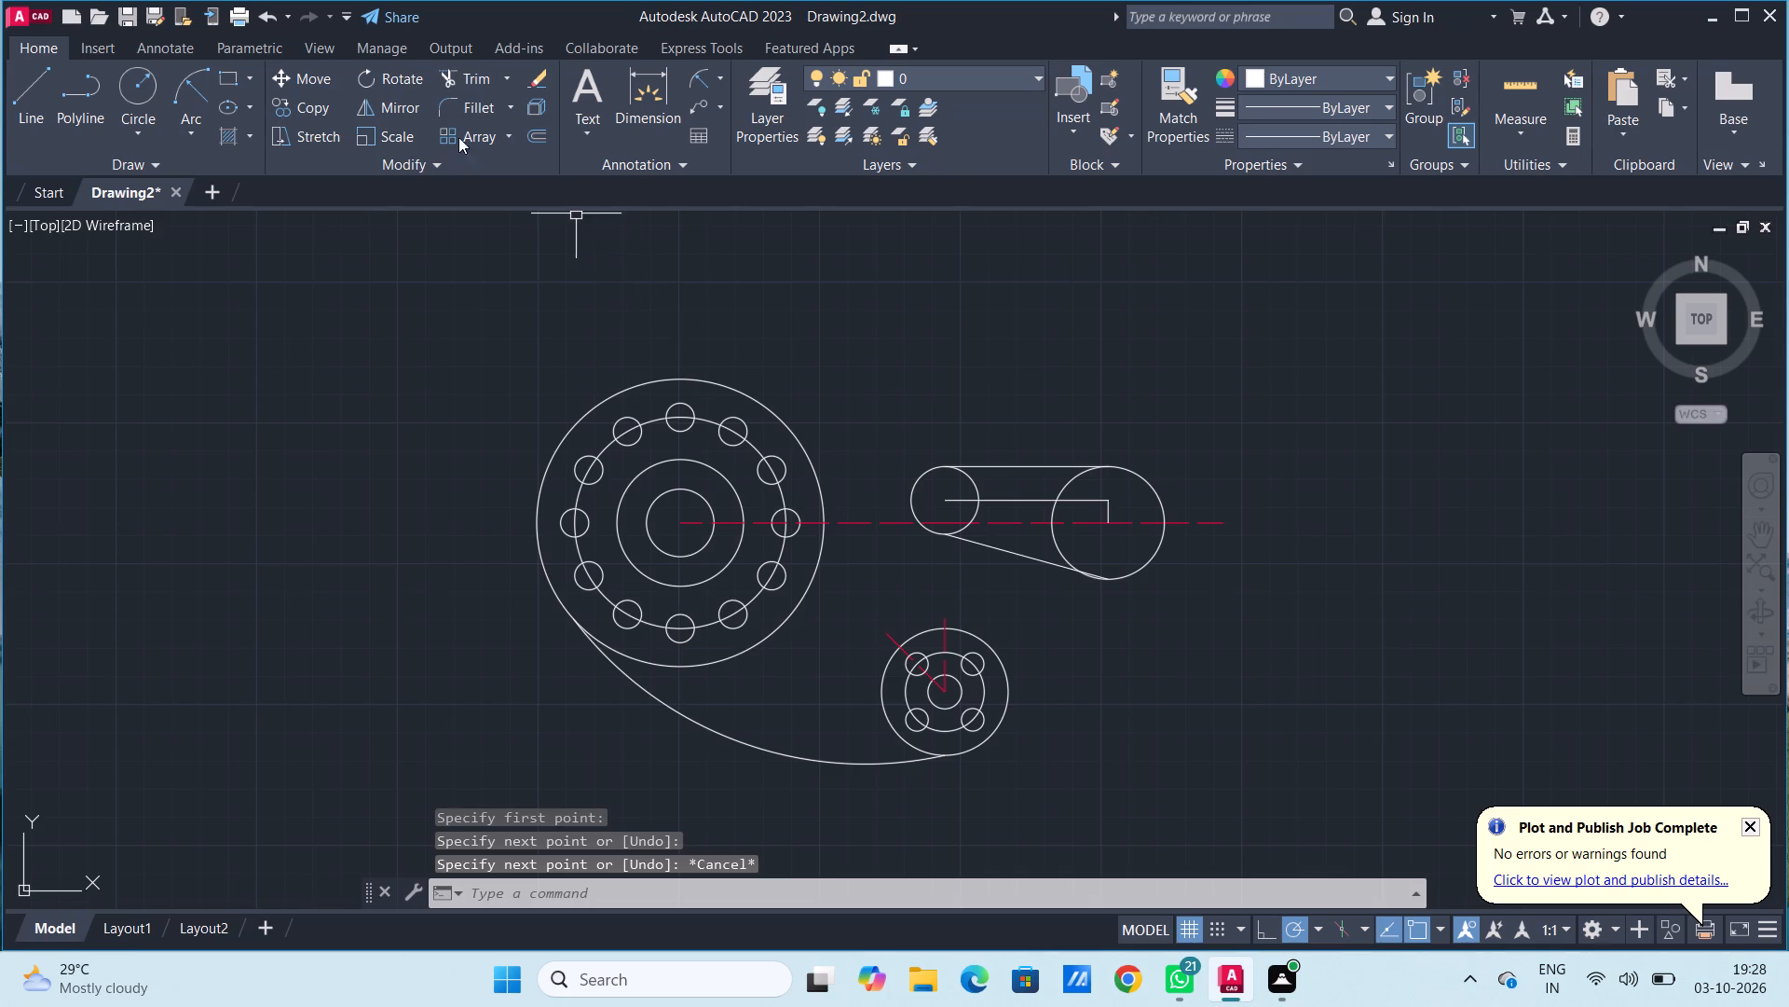
Trim away the 8 and 58 construction lines between the radius 12 and radius 20 circles' centres.
{"action": "left_click", "coordinate": [464, 72]}
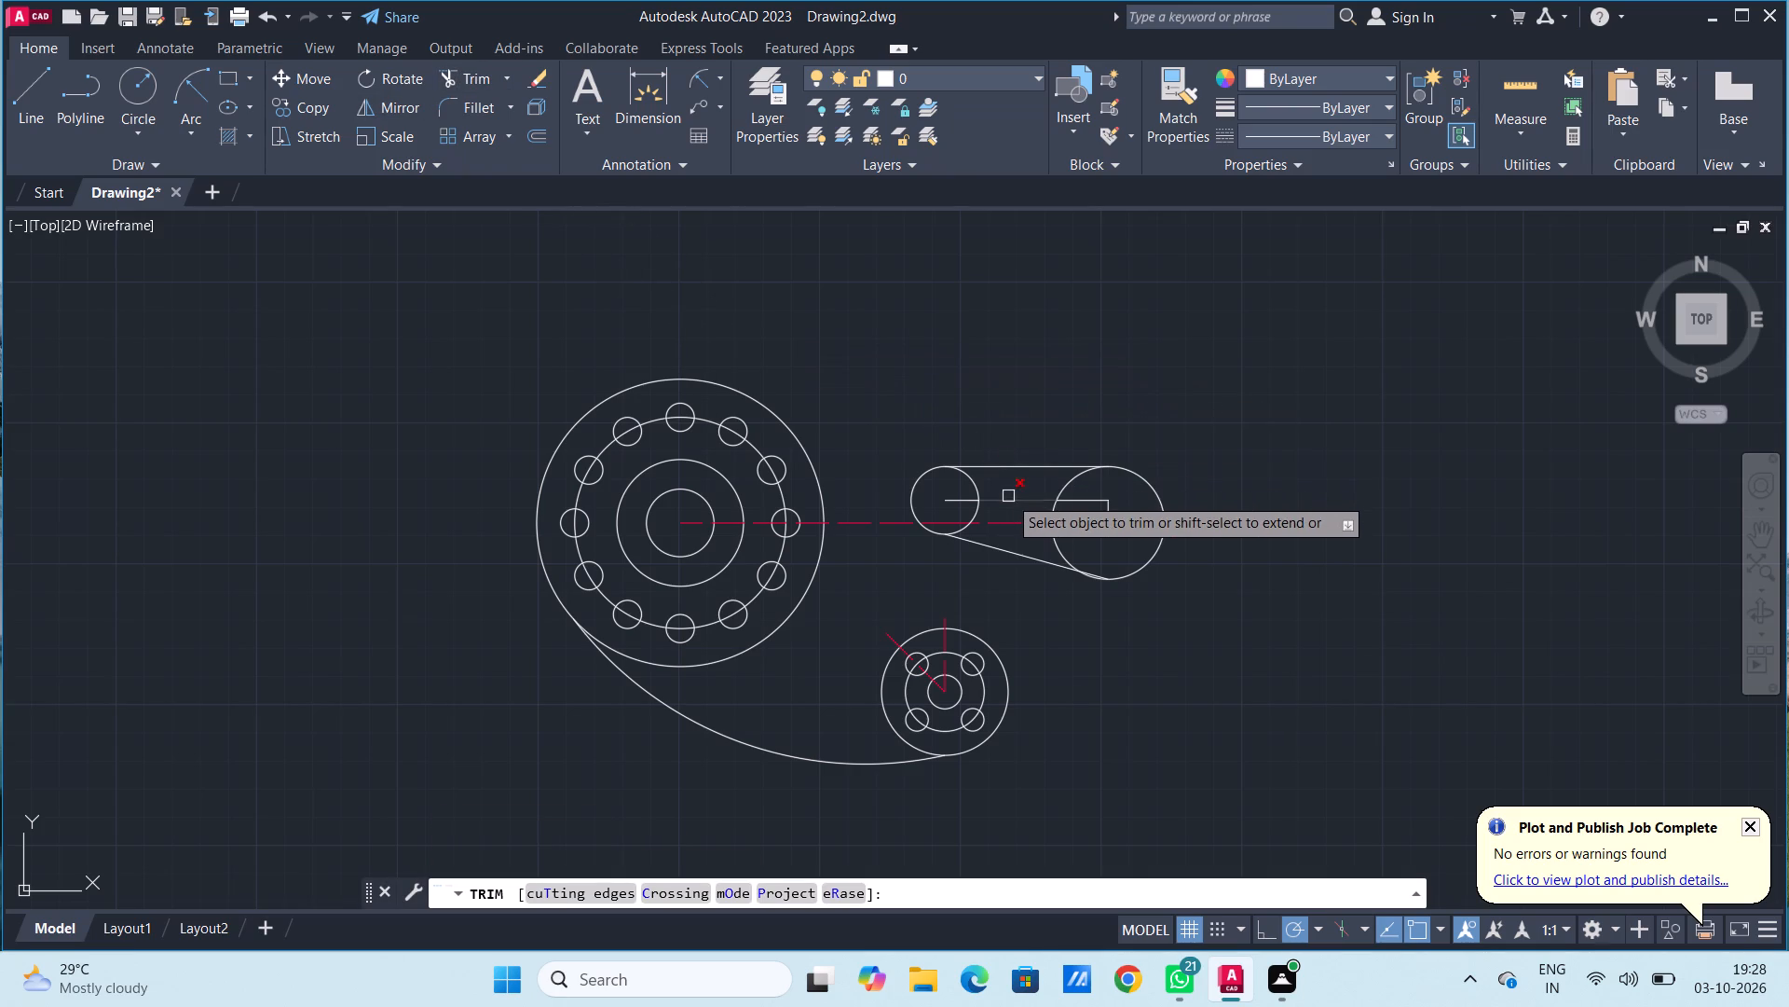
{"action": "left_click", "coordinate": [1008, 496]}
{"action": "left_click", "coordinate": [958, 504]}
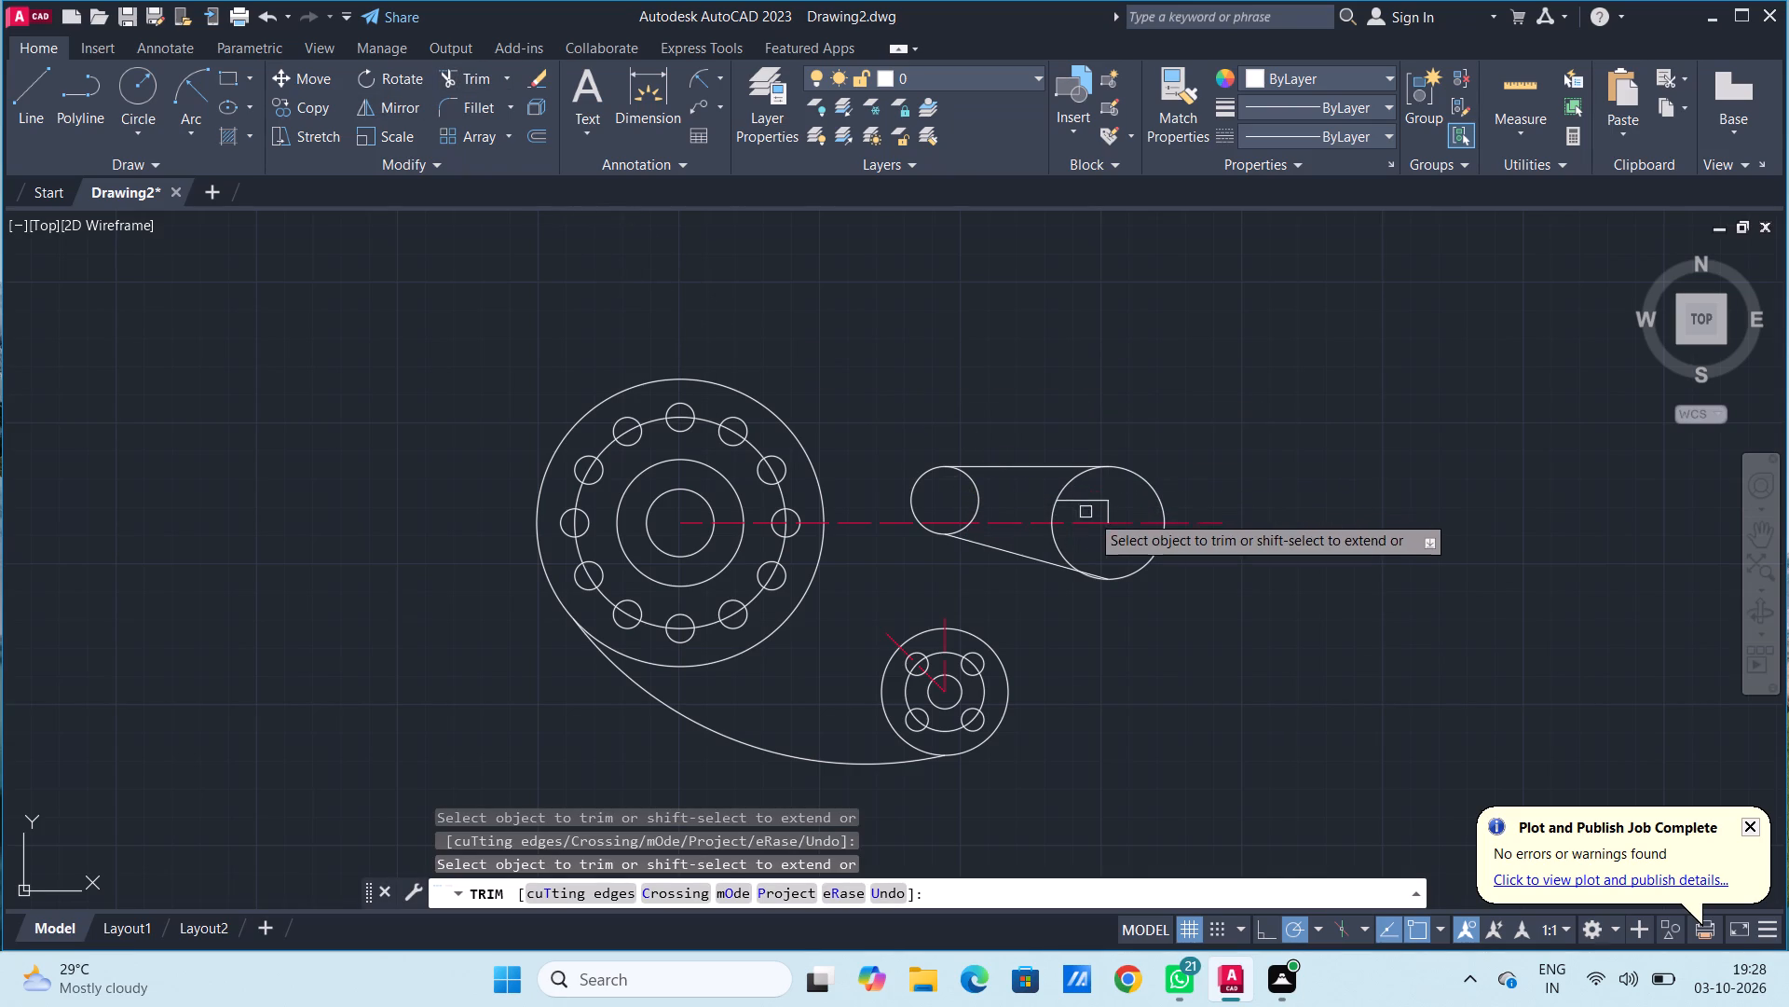
{"action": "left_click", "coordinate": [1094, 504]}
{"action": "left_click", "coordinate": [1105, 507]}
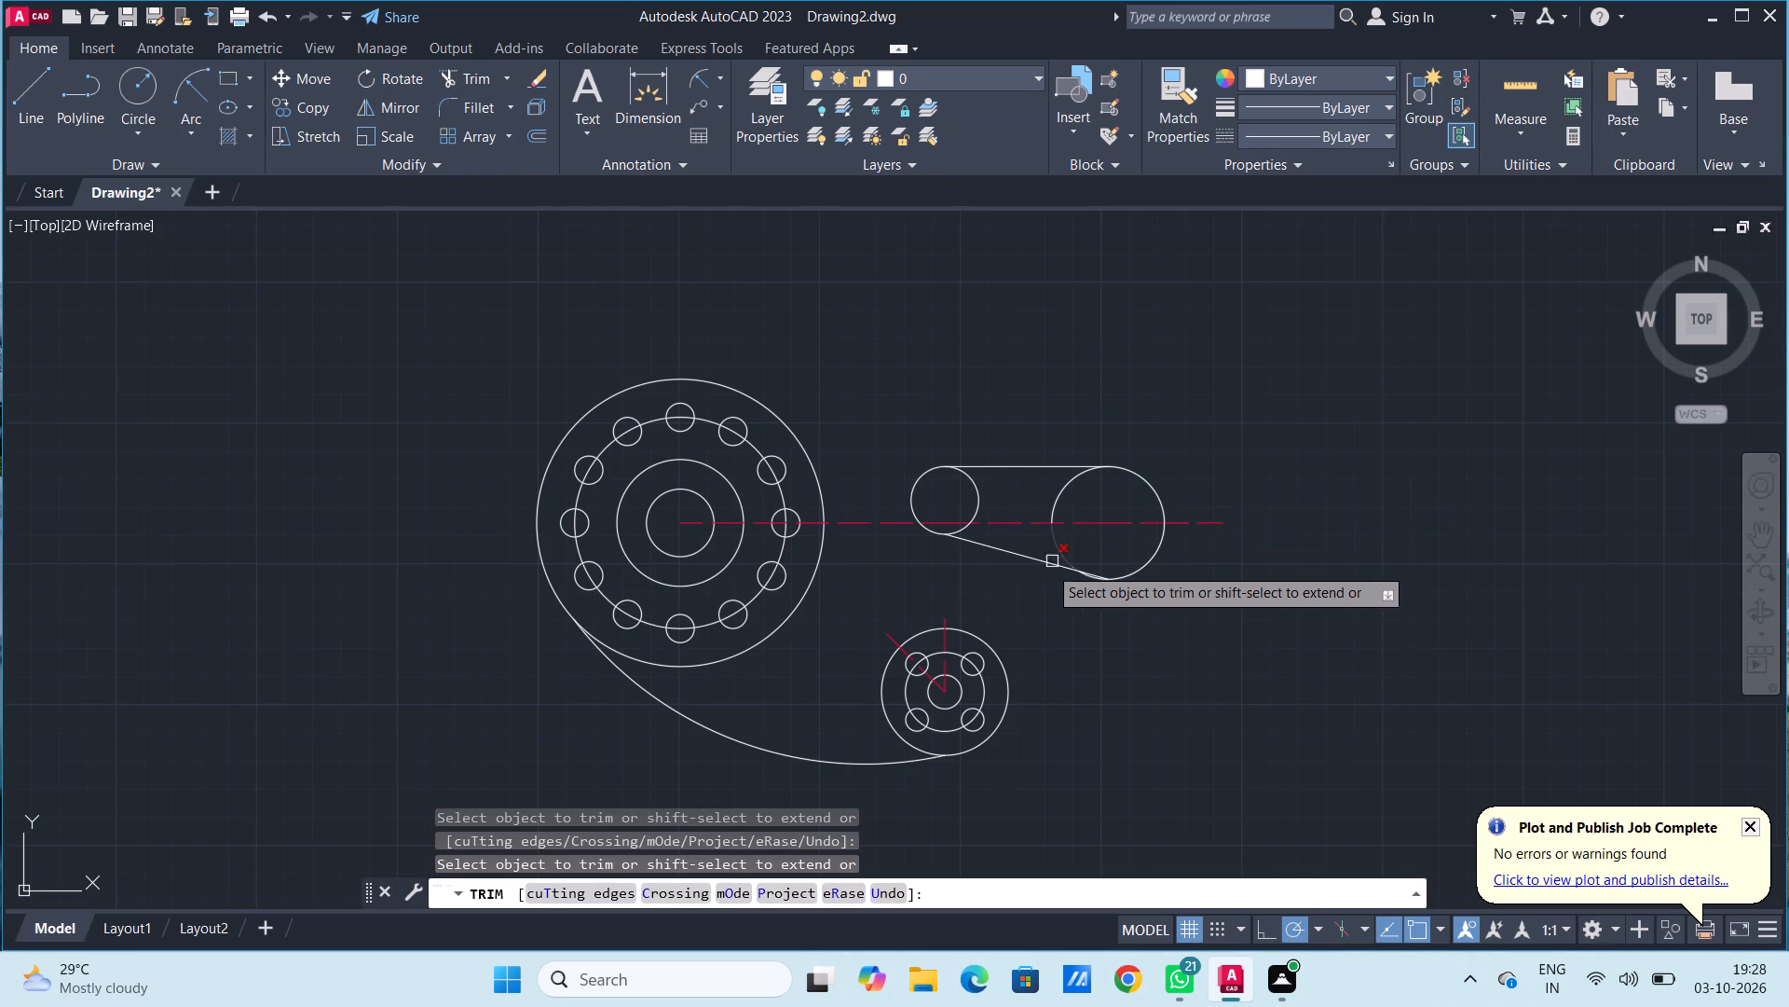
Trim the radius 20 circle's inner arc between the two connecting lines, leaving only the rounded outer end.
{"action": "left_click", "coordinate": [1062, 546]}
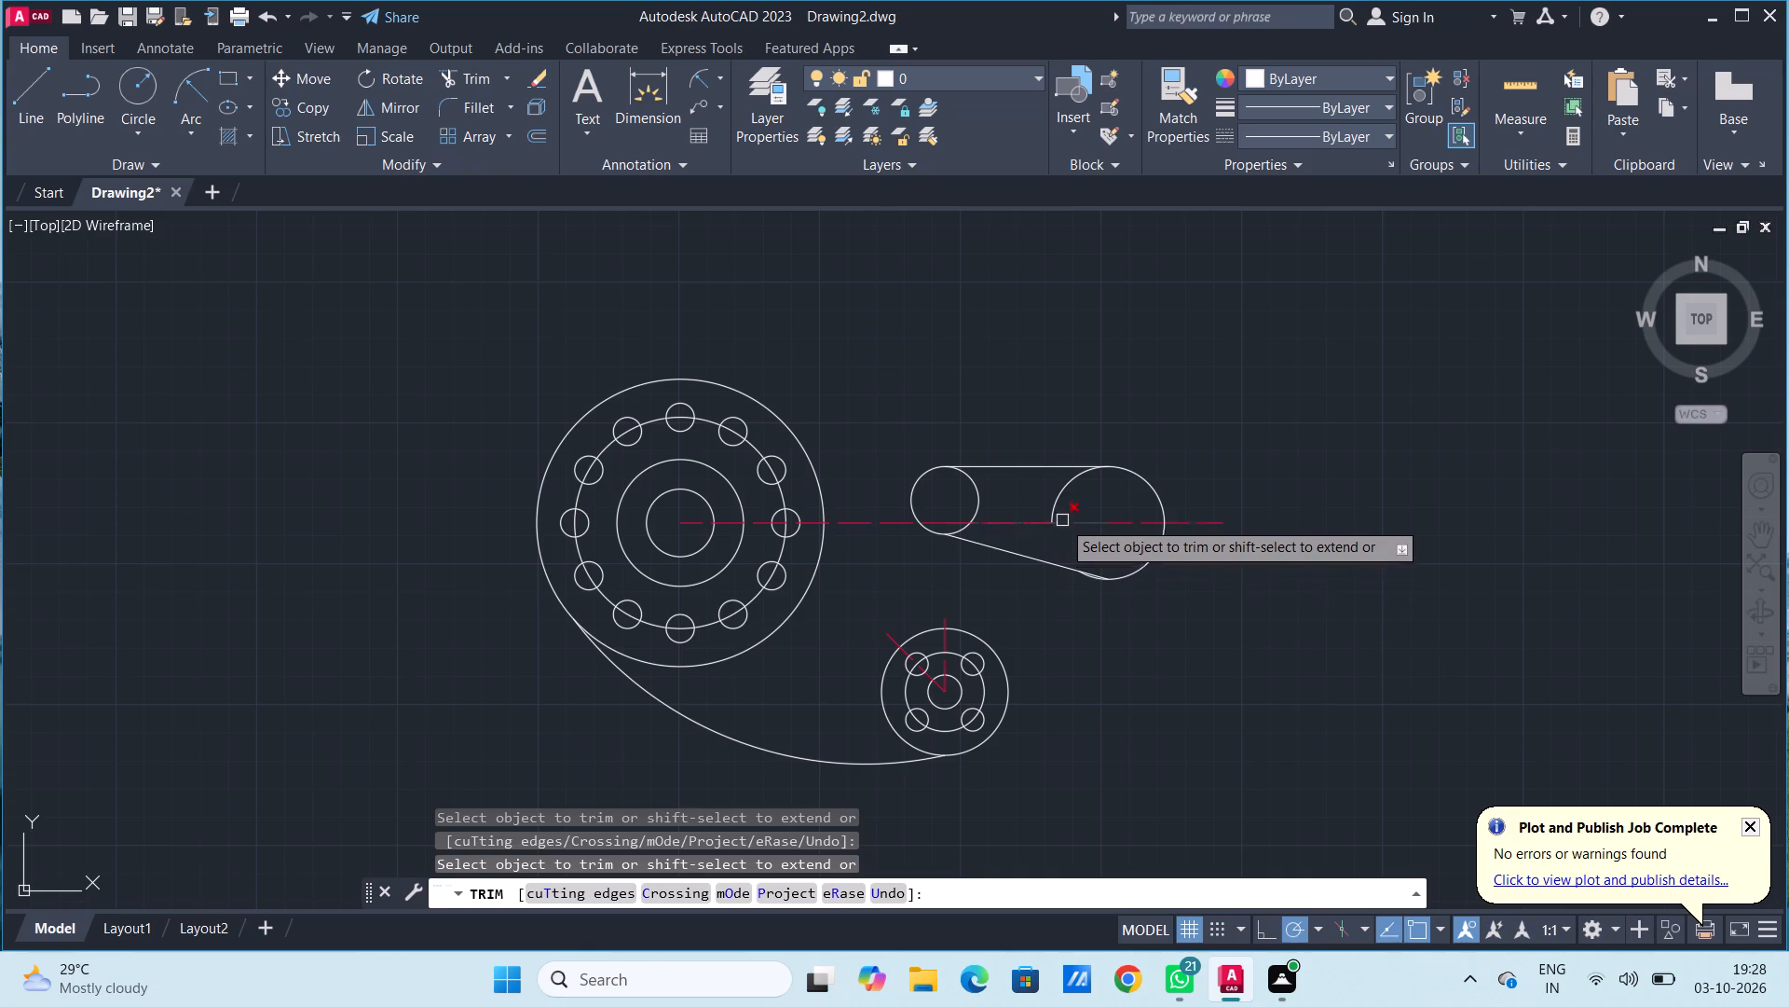
{"action": "left_click", "coordinate": [1062, 508]}
{"action": "left_click", "coordinate": [1054, 495]}
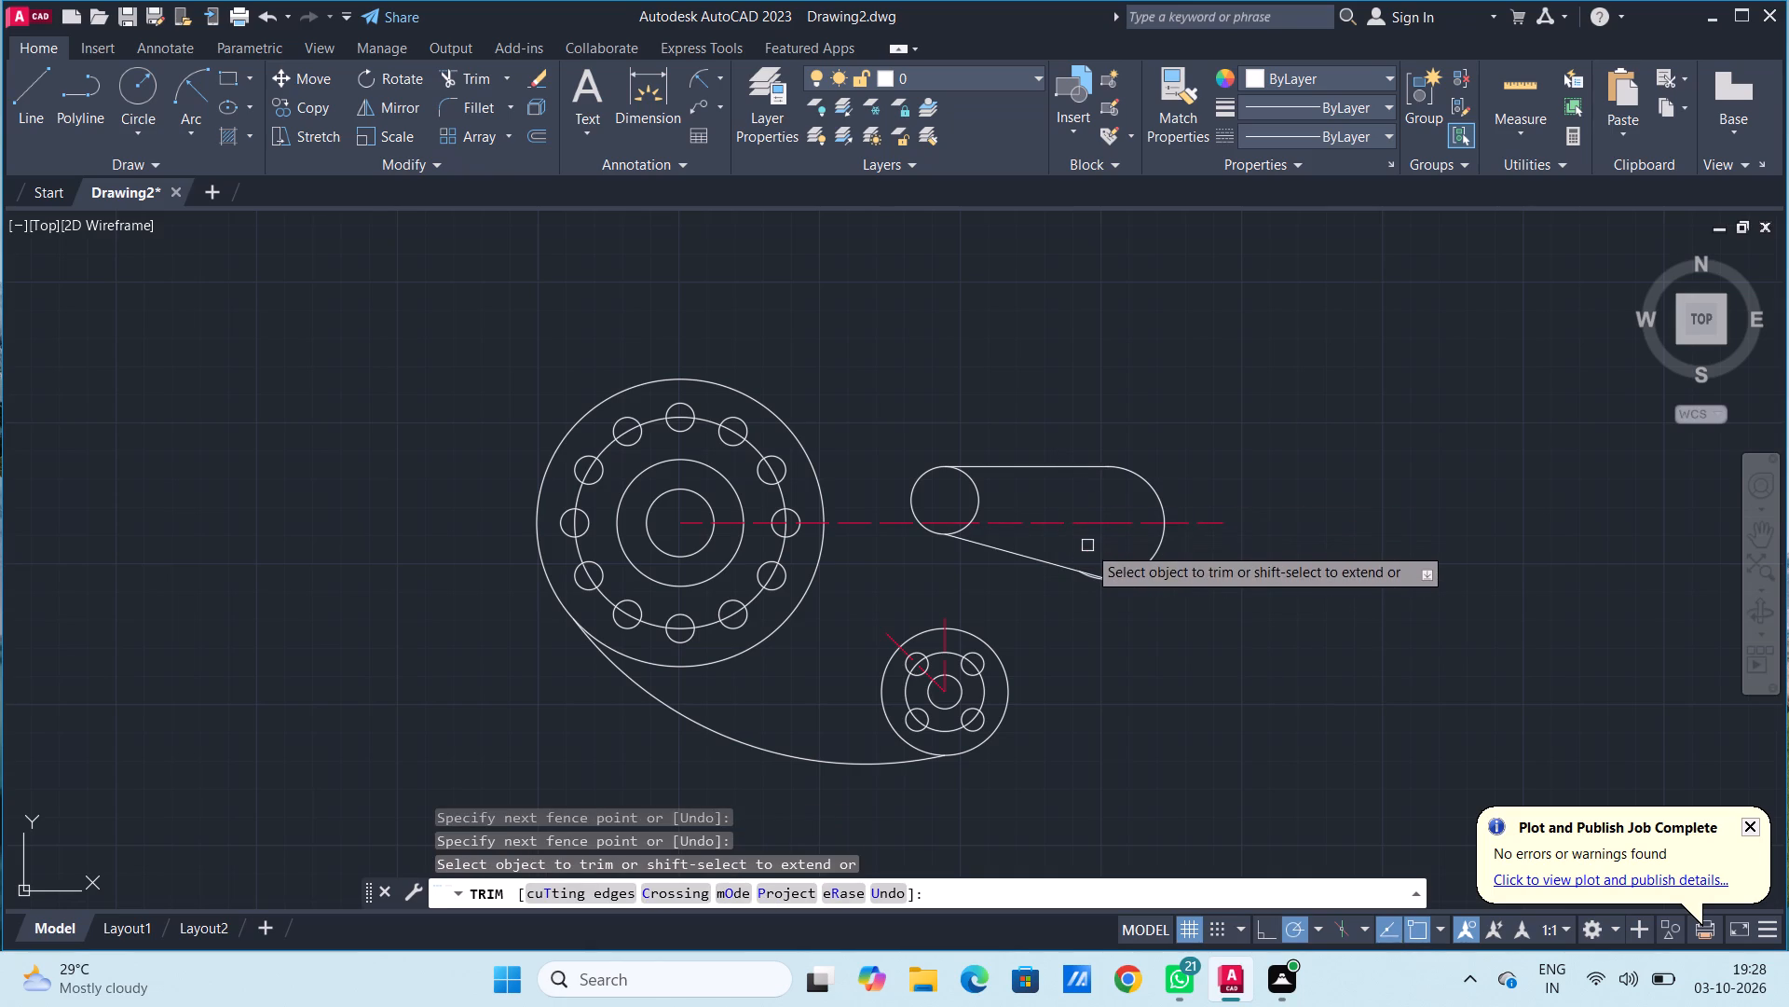
{"action": "scroll", "coordinate": [1100, 598], "scroll_direction": "up", "scroll_amount": 3}
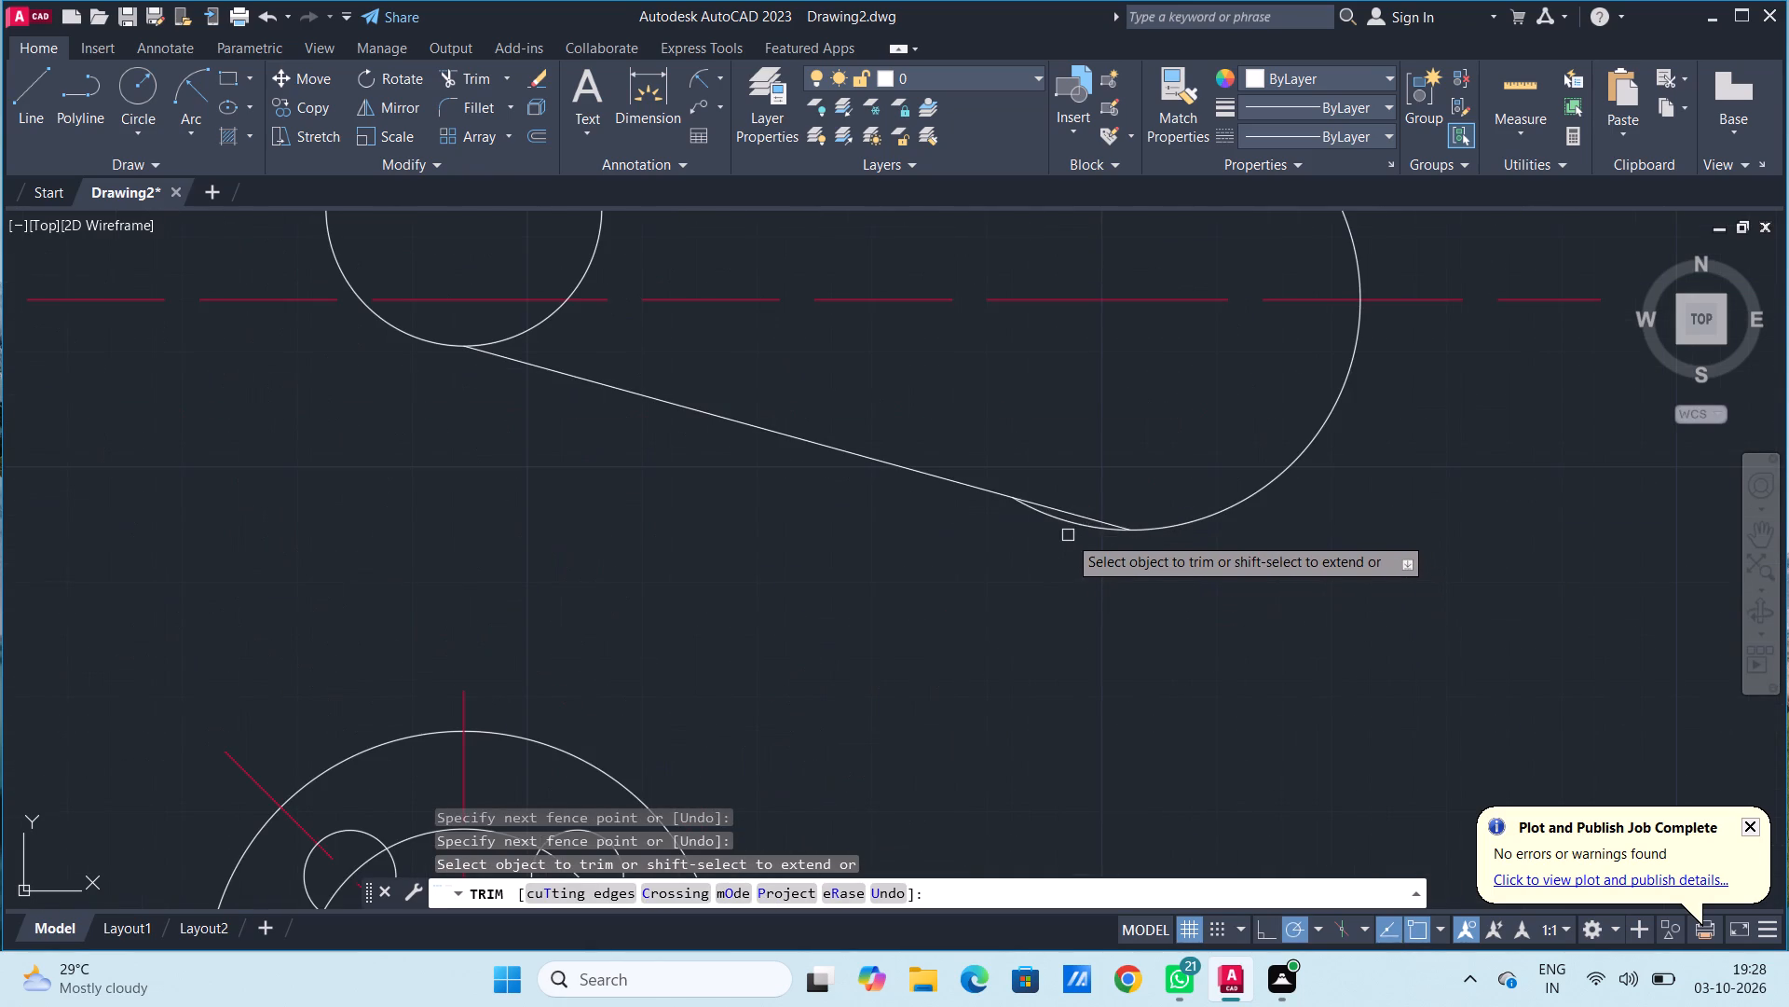
{"action": "left_click", "coordinate": [1072, 526]}
{"action": "scroll", "coordinate": [1112, 437], "scroll_direction": "down", "scroll_amount": 3}
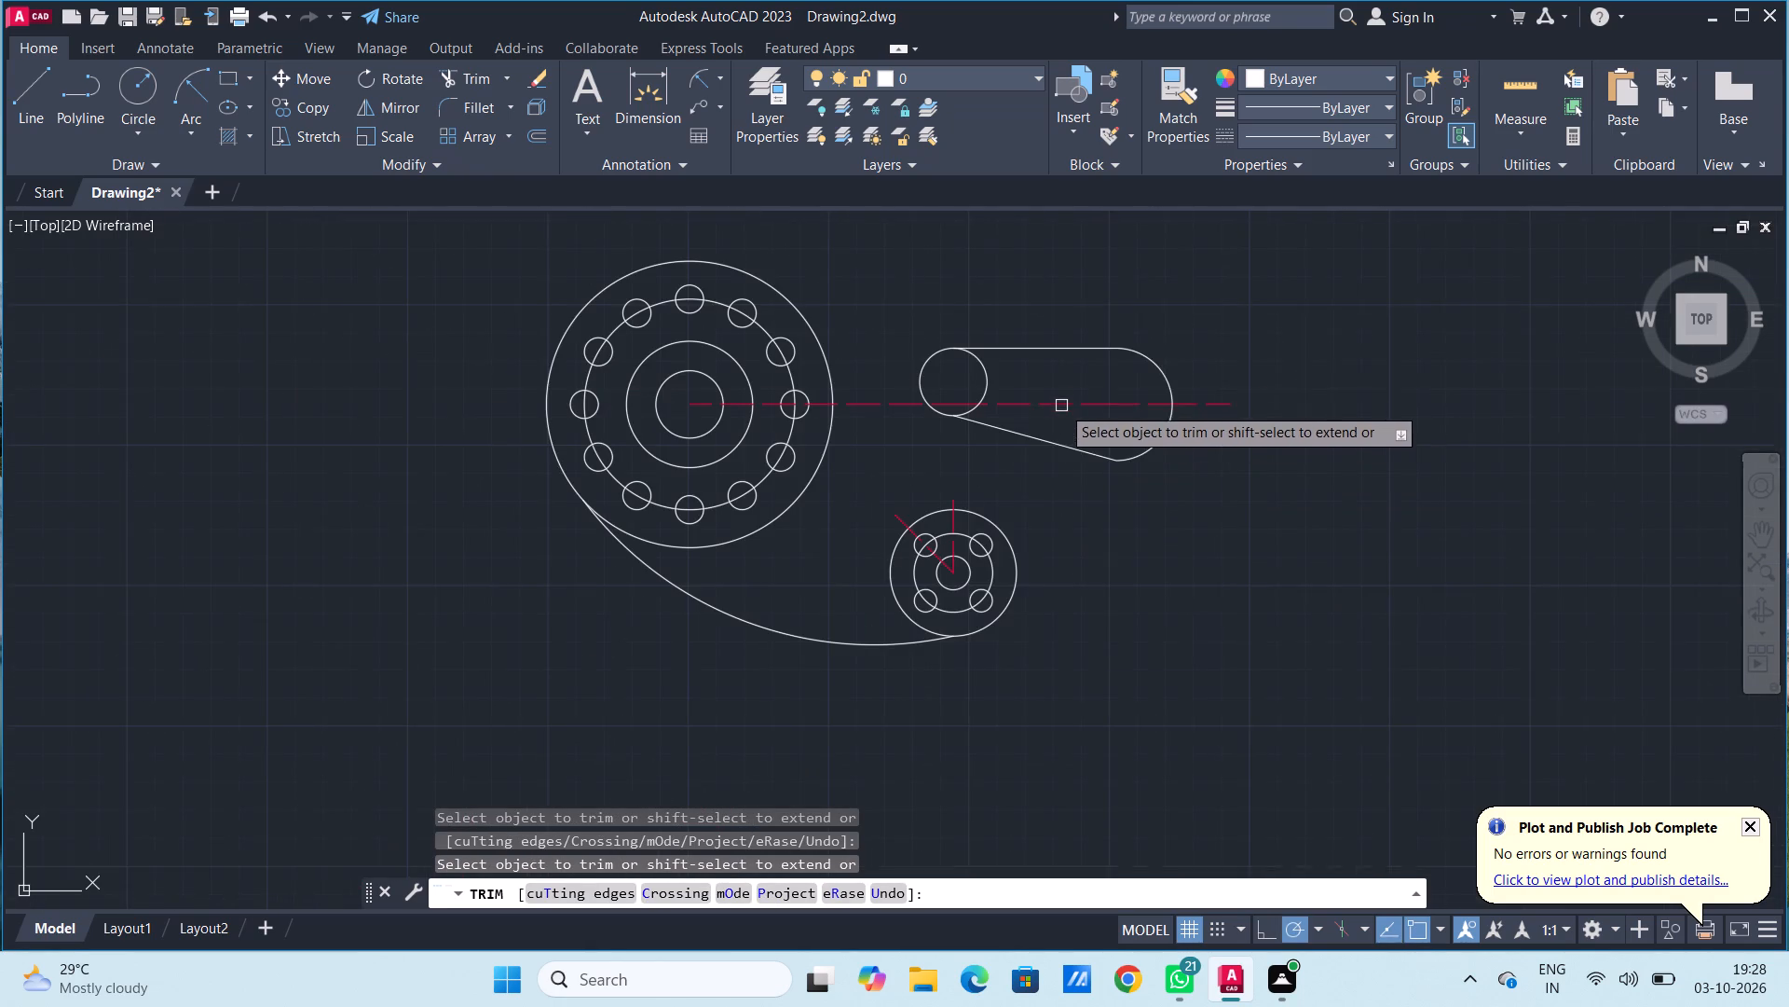
{"action": "middle_click_drag", "start_coordinate": [1103, 243], "coordinate": [1132, 325]}
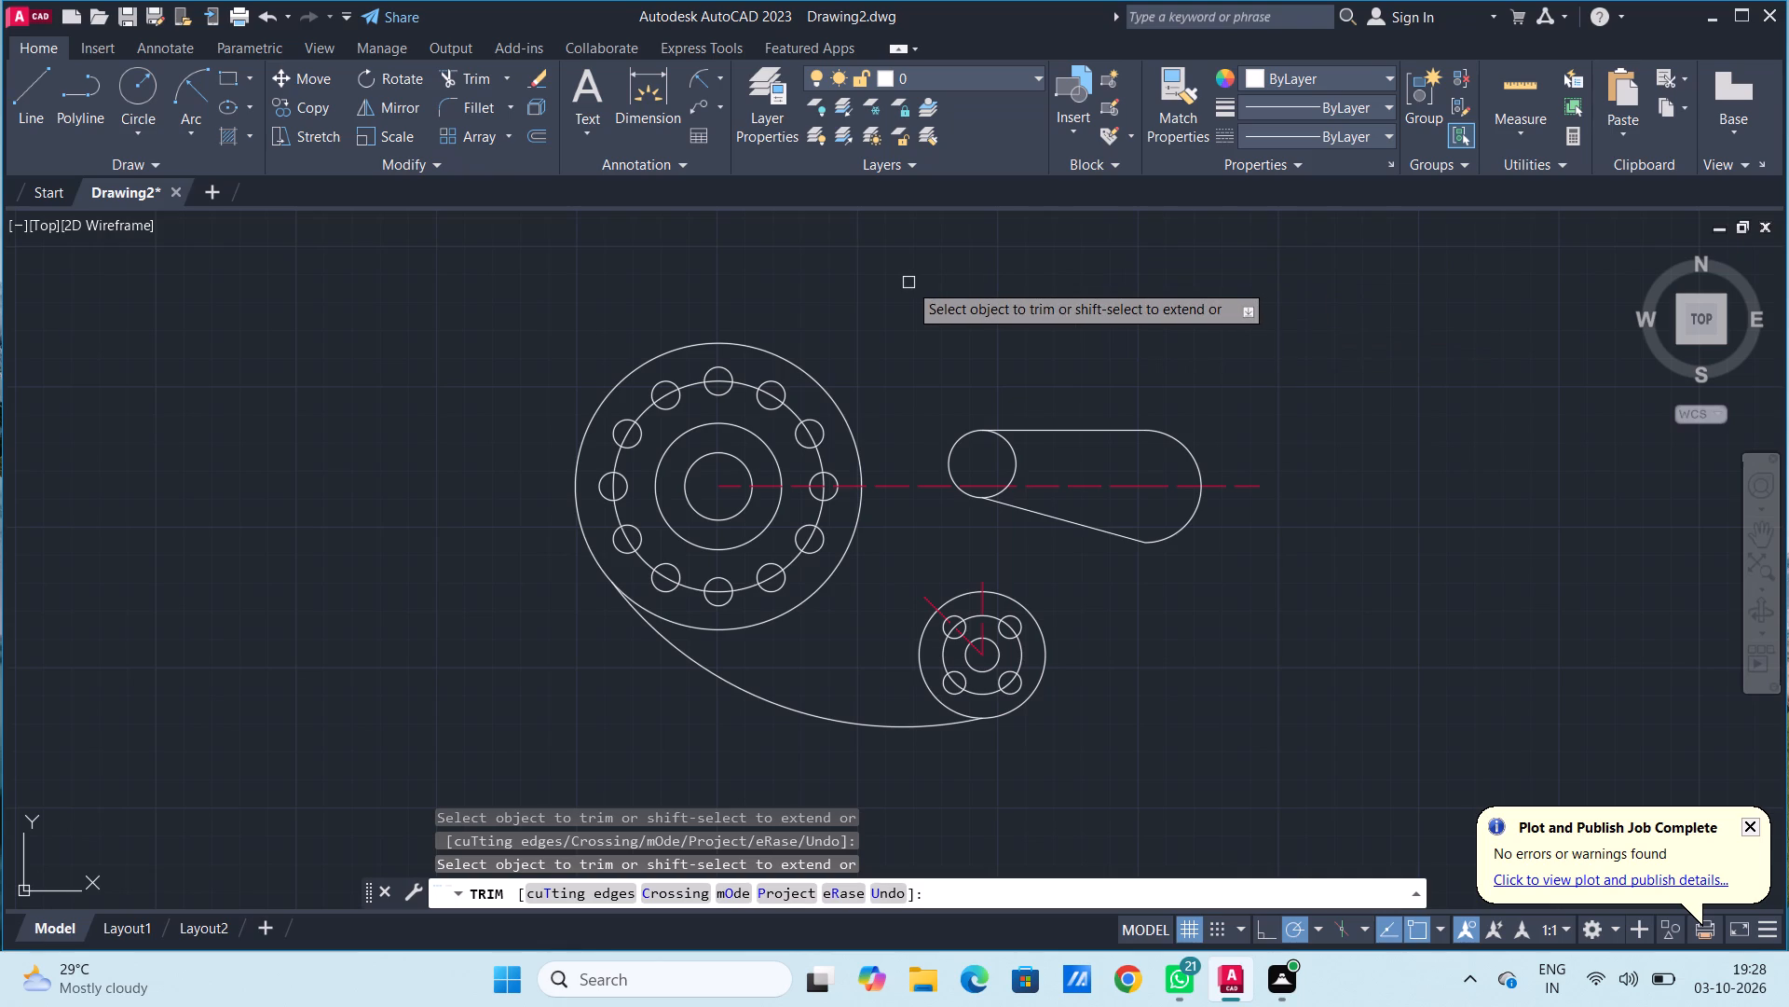
{"action": "key", "text": "Escape"}
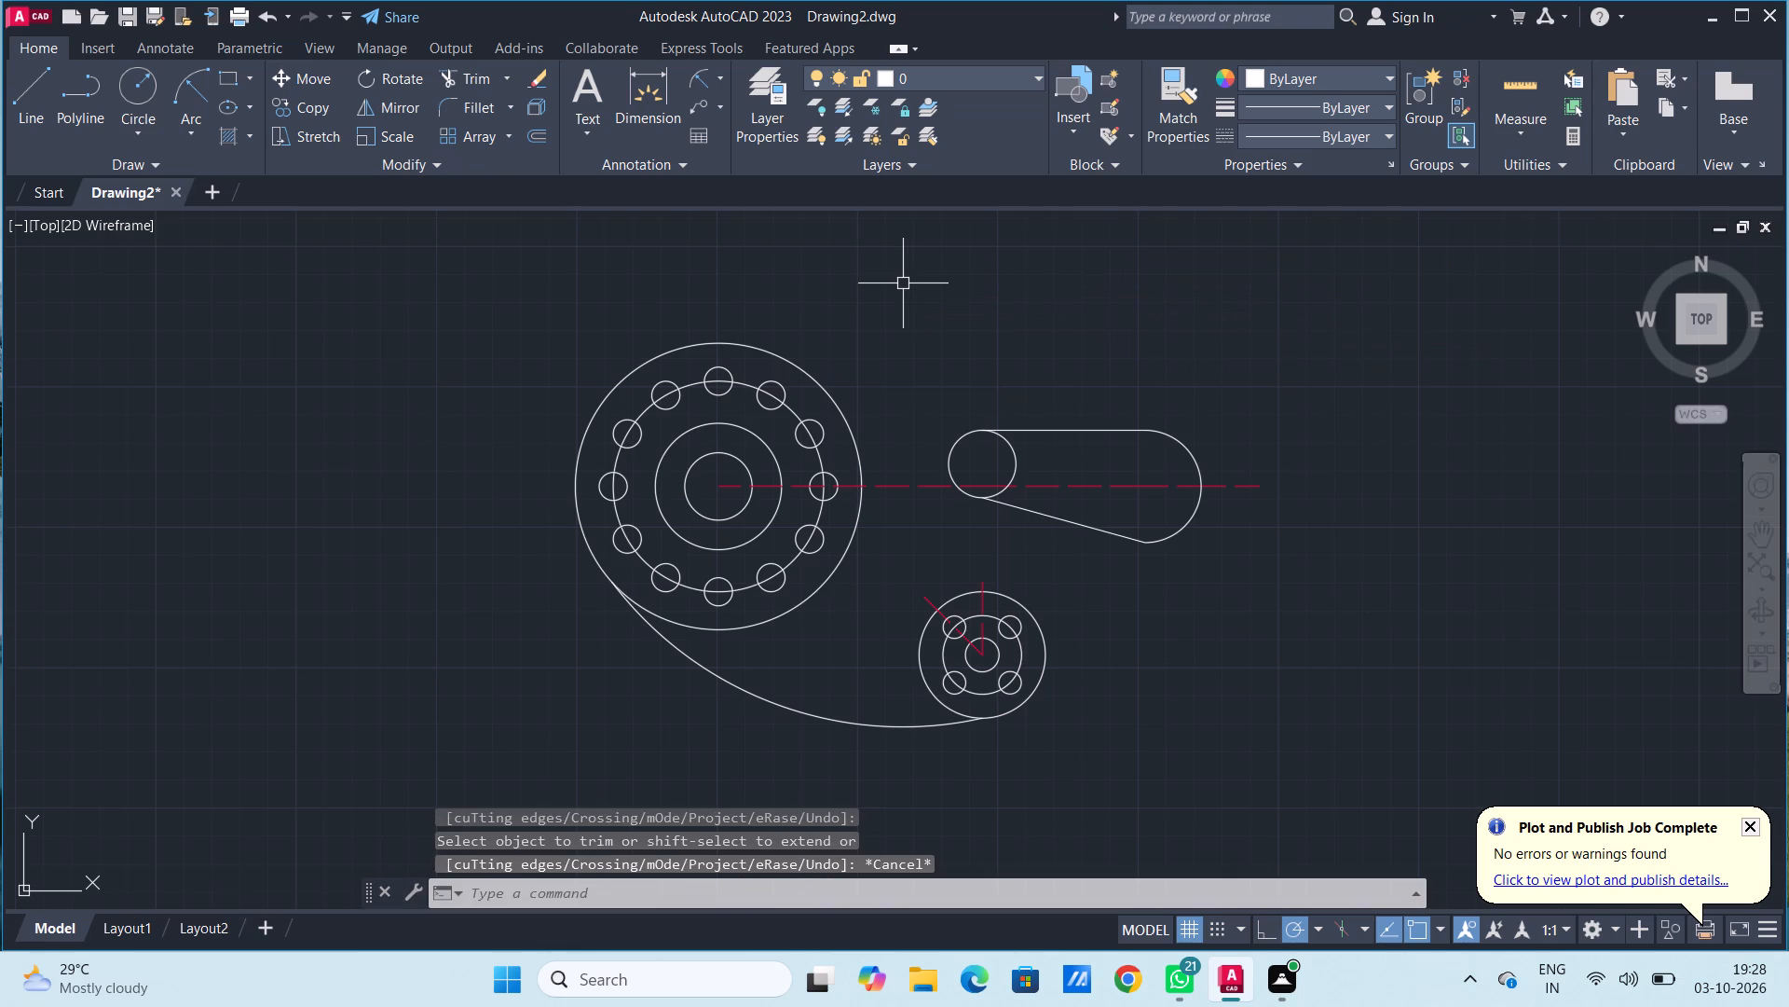
Delete the white pitch circle through the twelve holes of the large flange.
{"action": "left_click", "coordinate": [745, 383]}
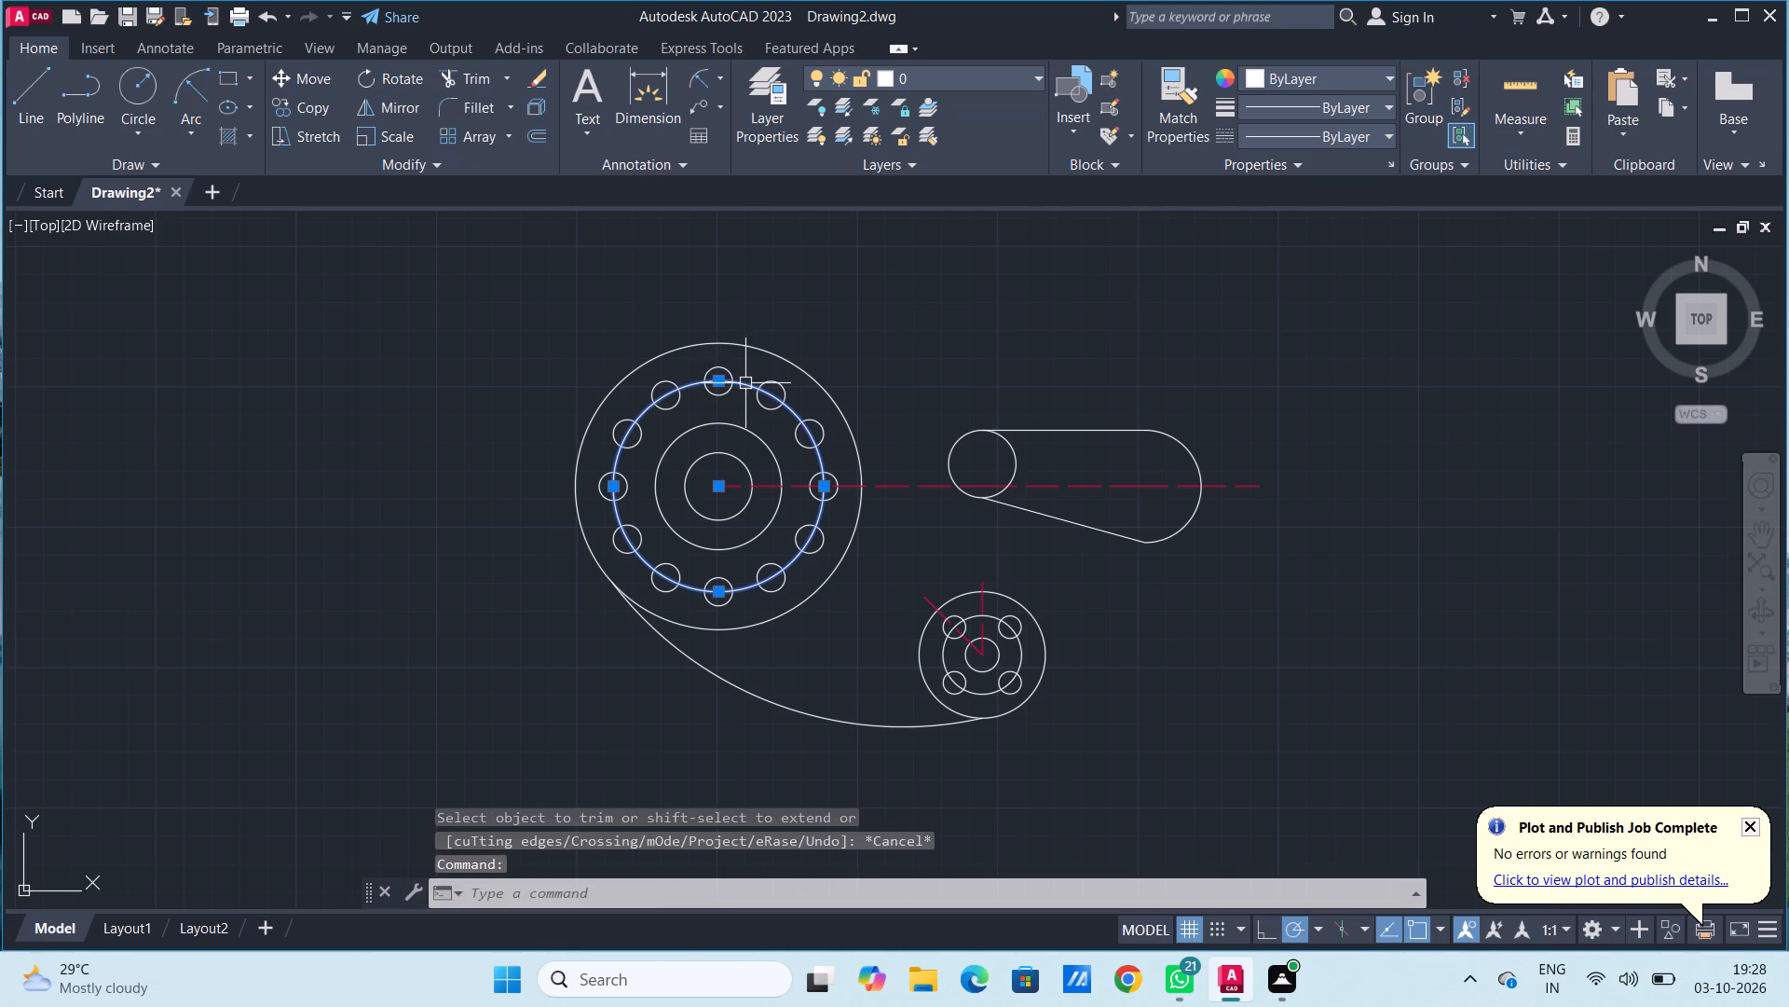
{"action": "key", "text": "Delete"}
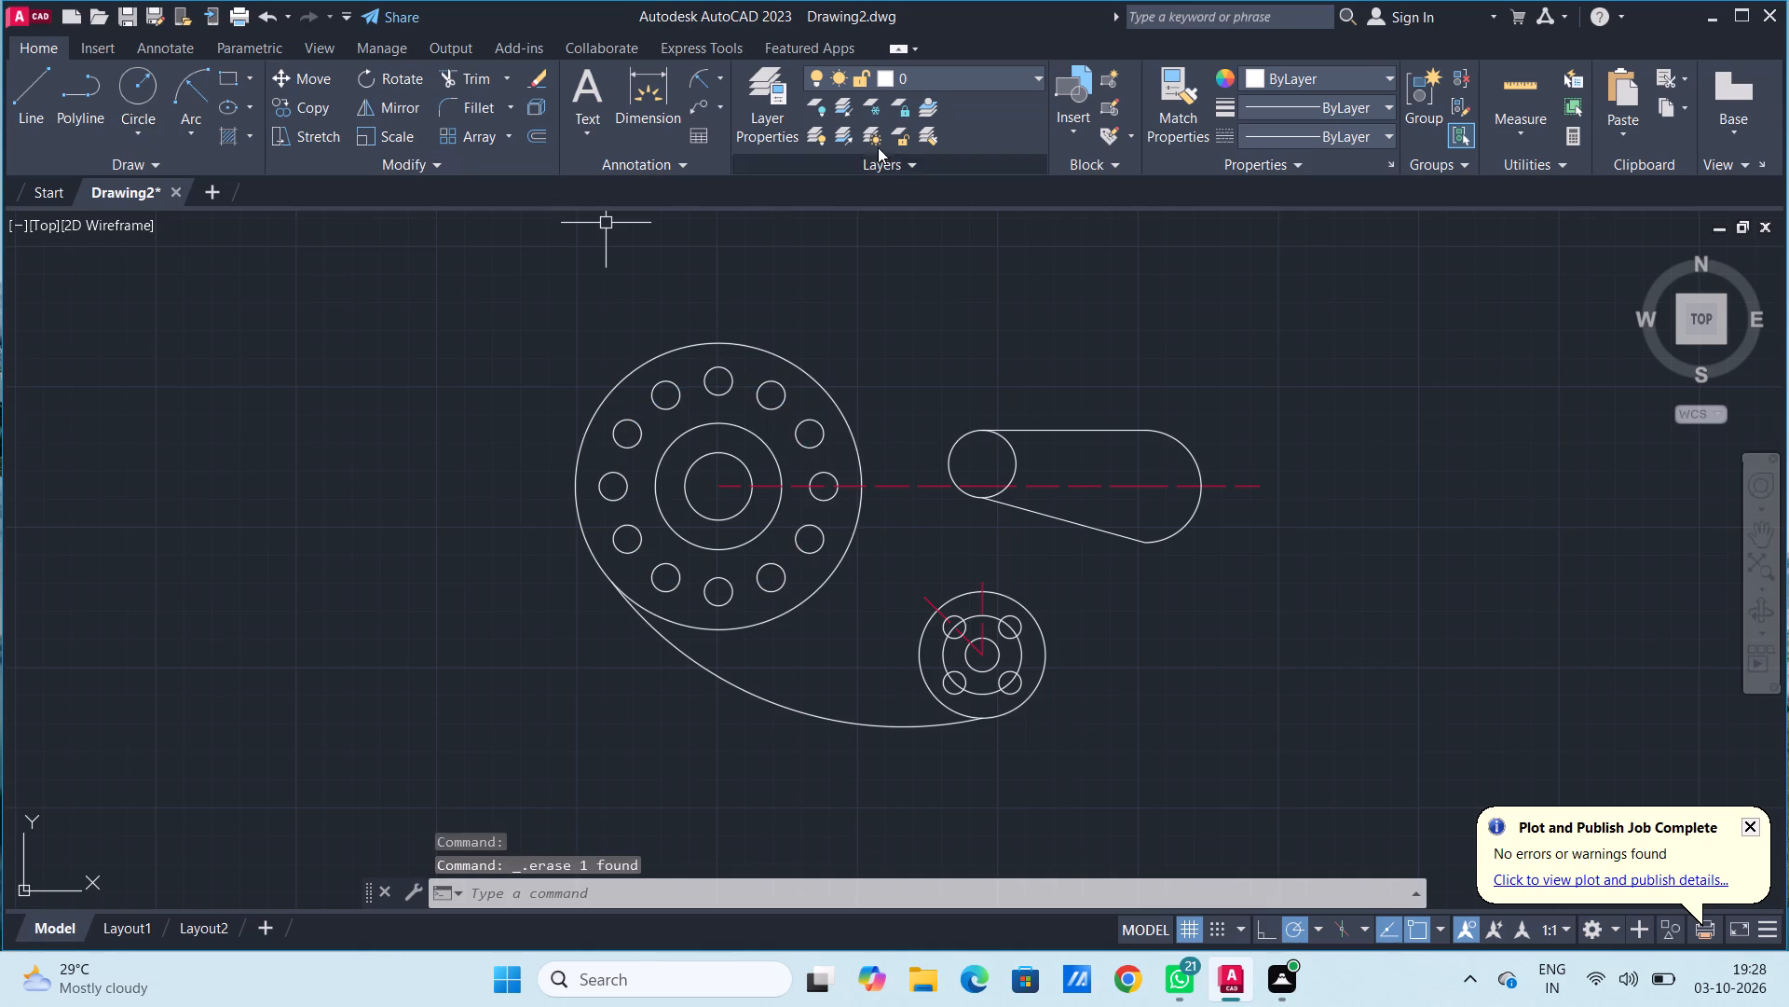
Draw a diameter 75 pitch circle on Layer1, centred on the twelve-hole flange.
{"action": "left_click", "coordinate": [990, 75]}
{"action": "left_click", "coordinate": [966, 131]}
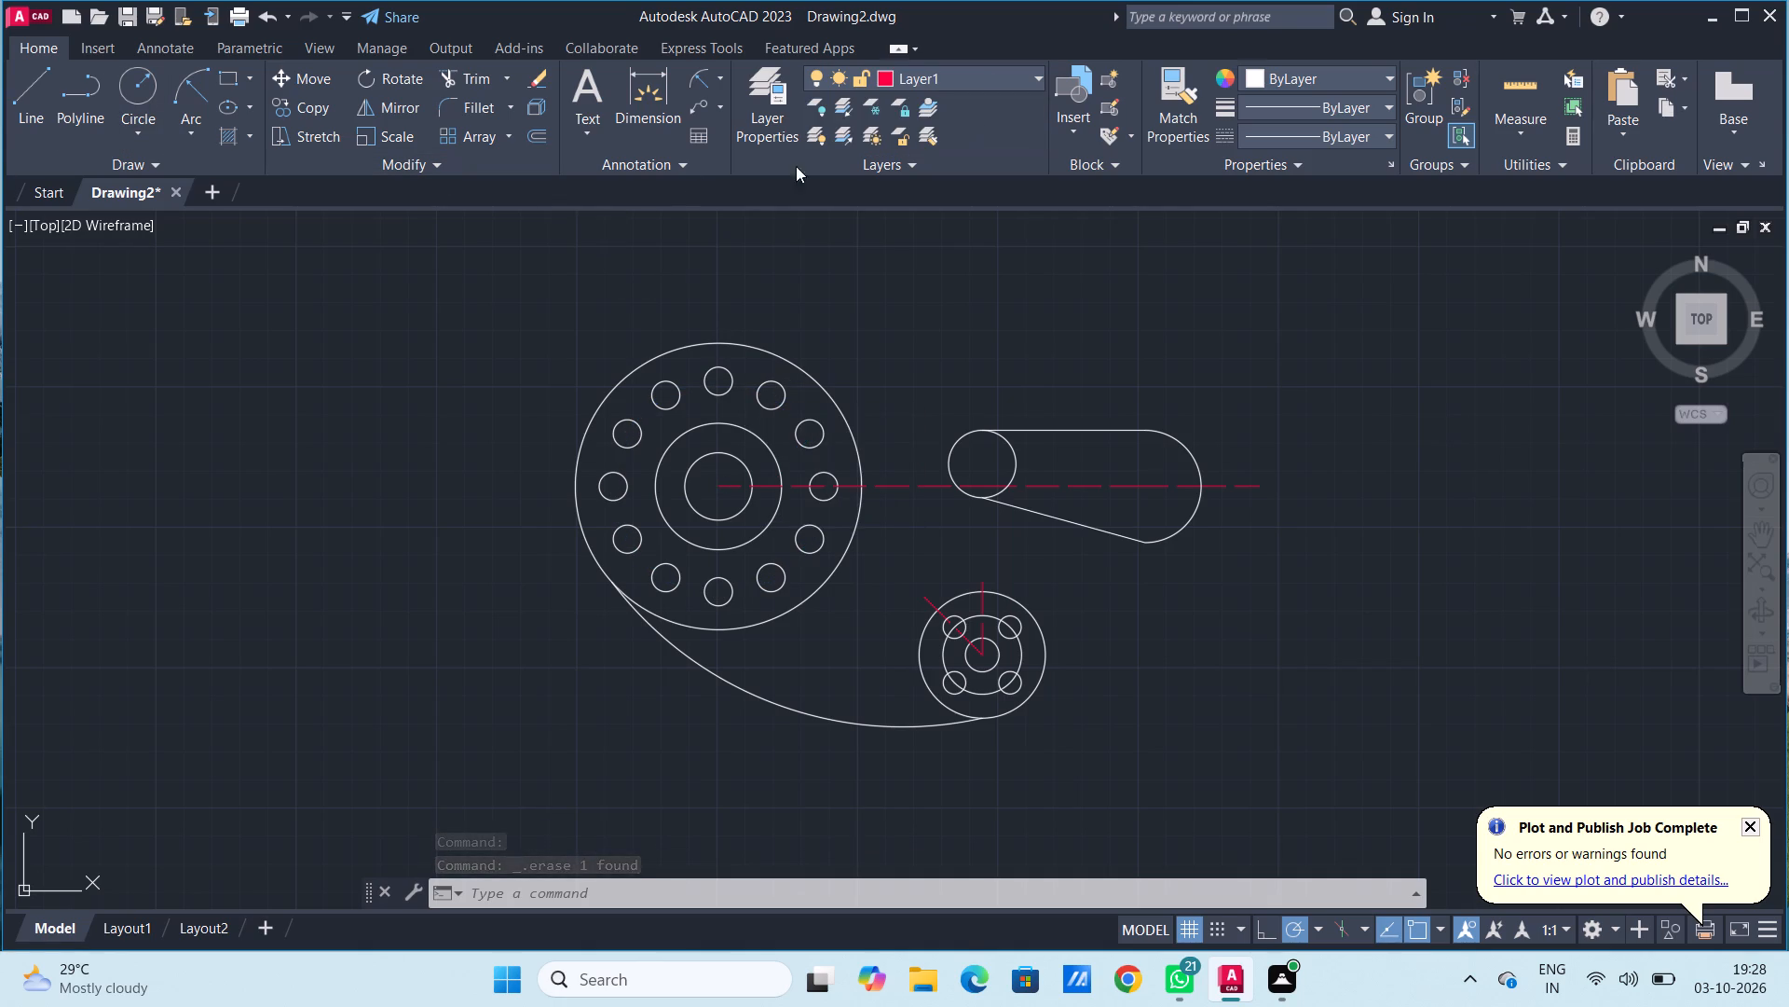
{"action": "left_click", "coordinate": [130, 137]}
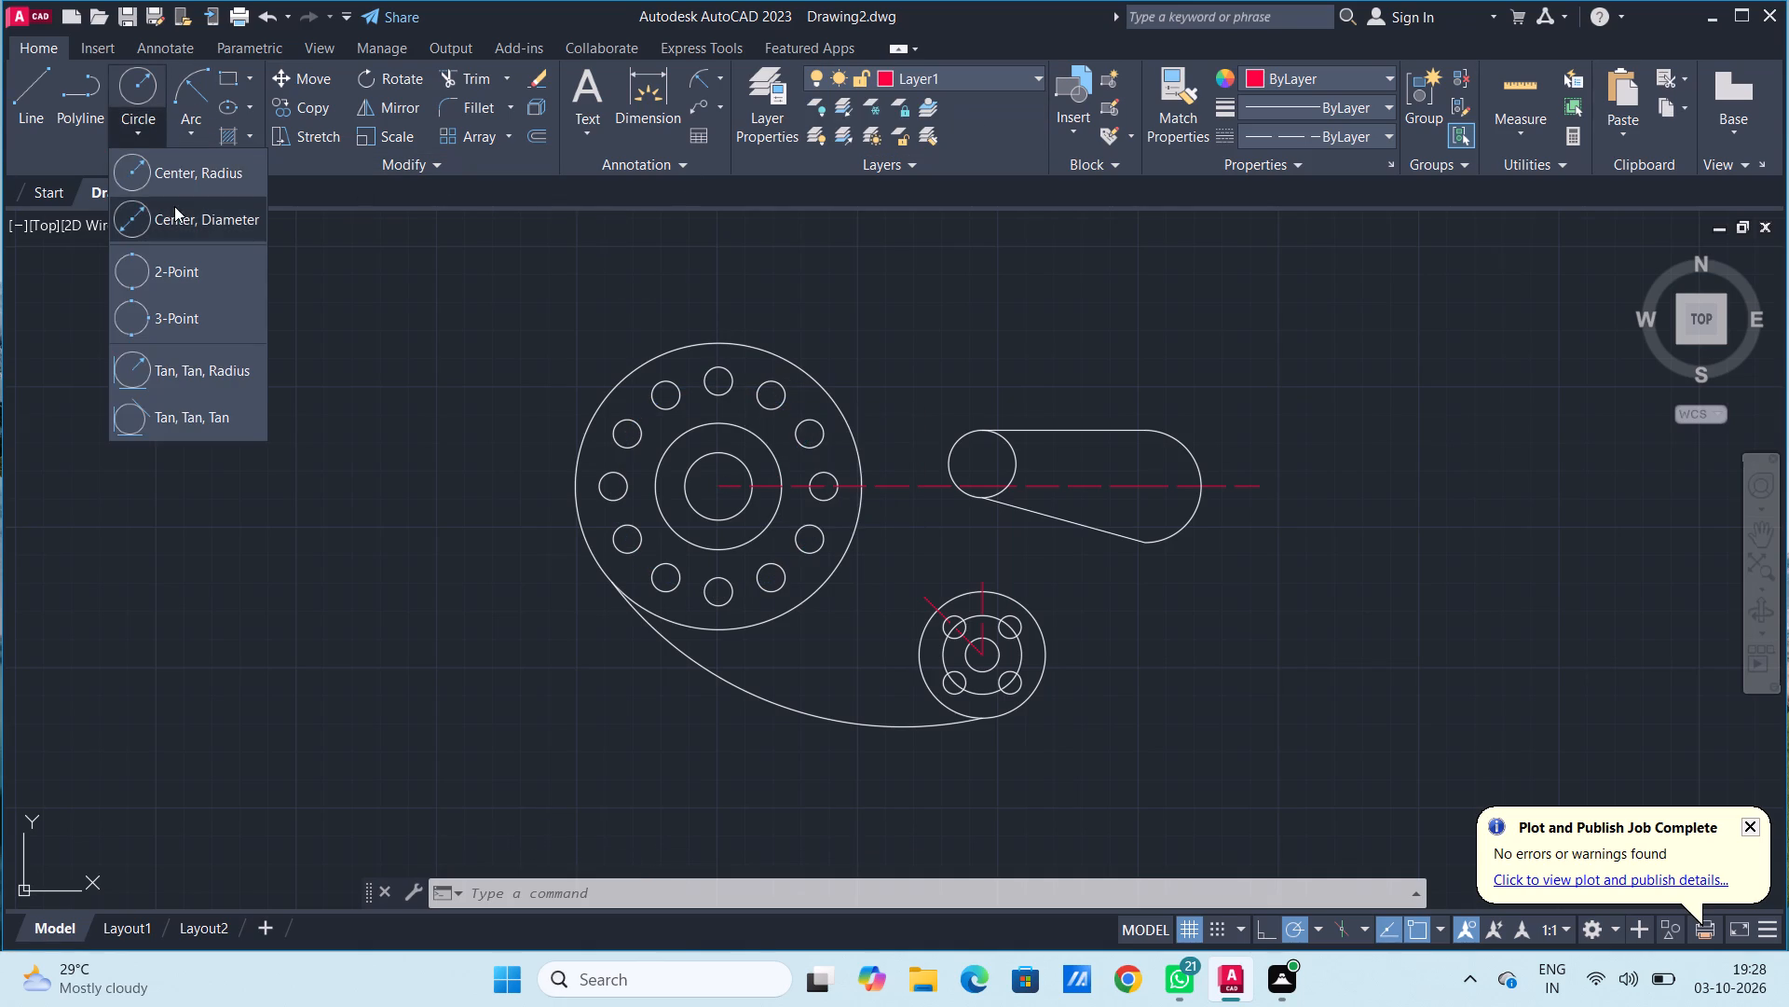
{"action": "left_click", "coordinate": [175, 213]}
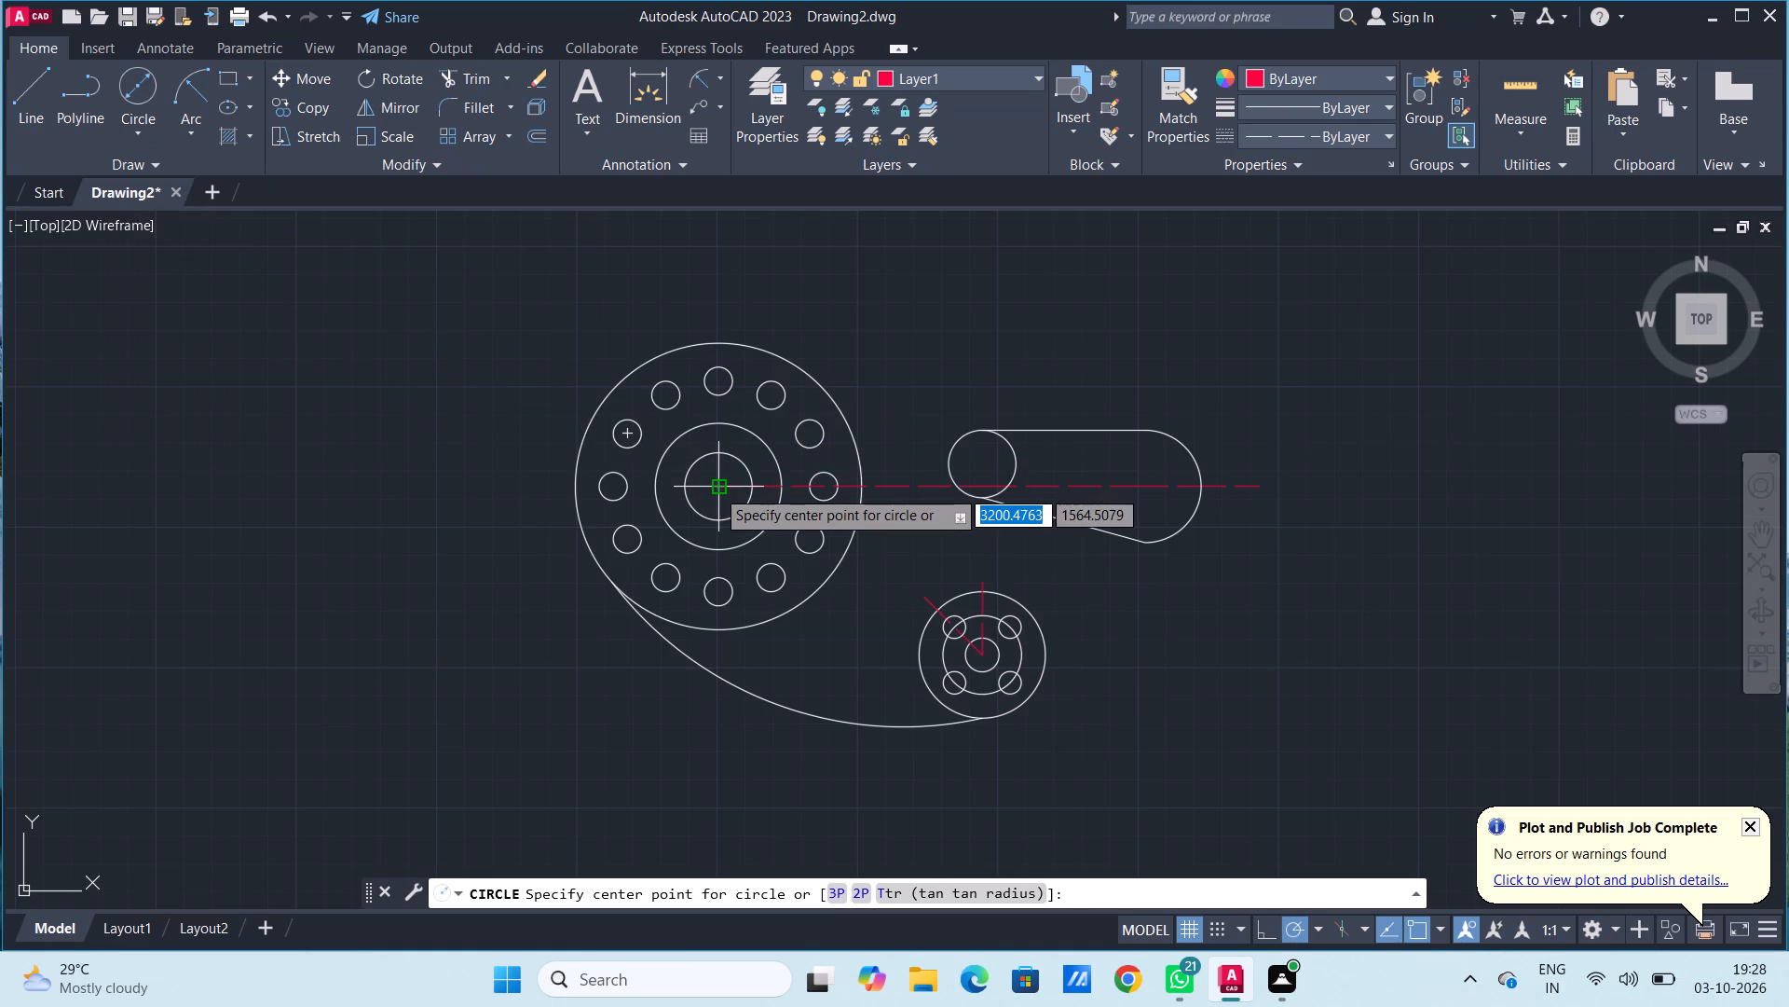
{"action": "left_click", "coordinate": [717, 489]}
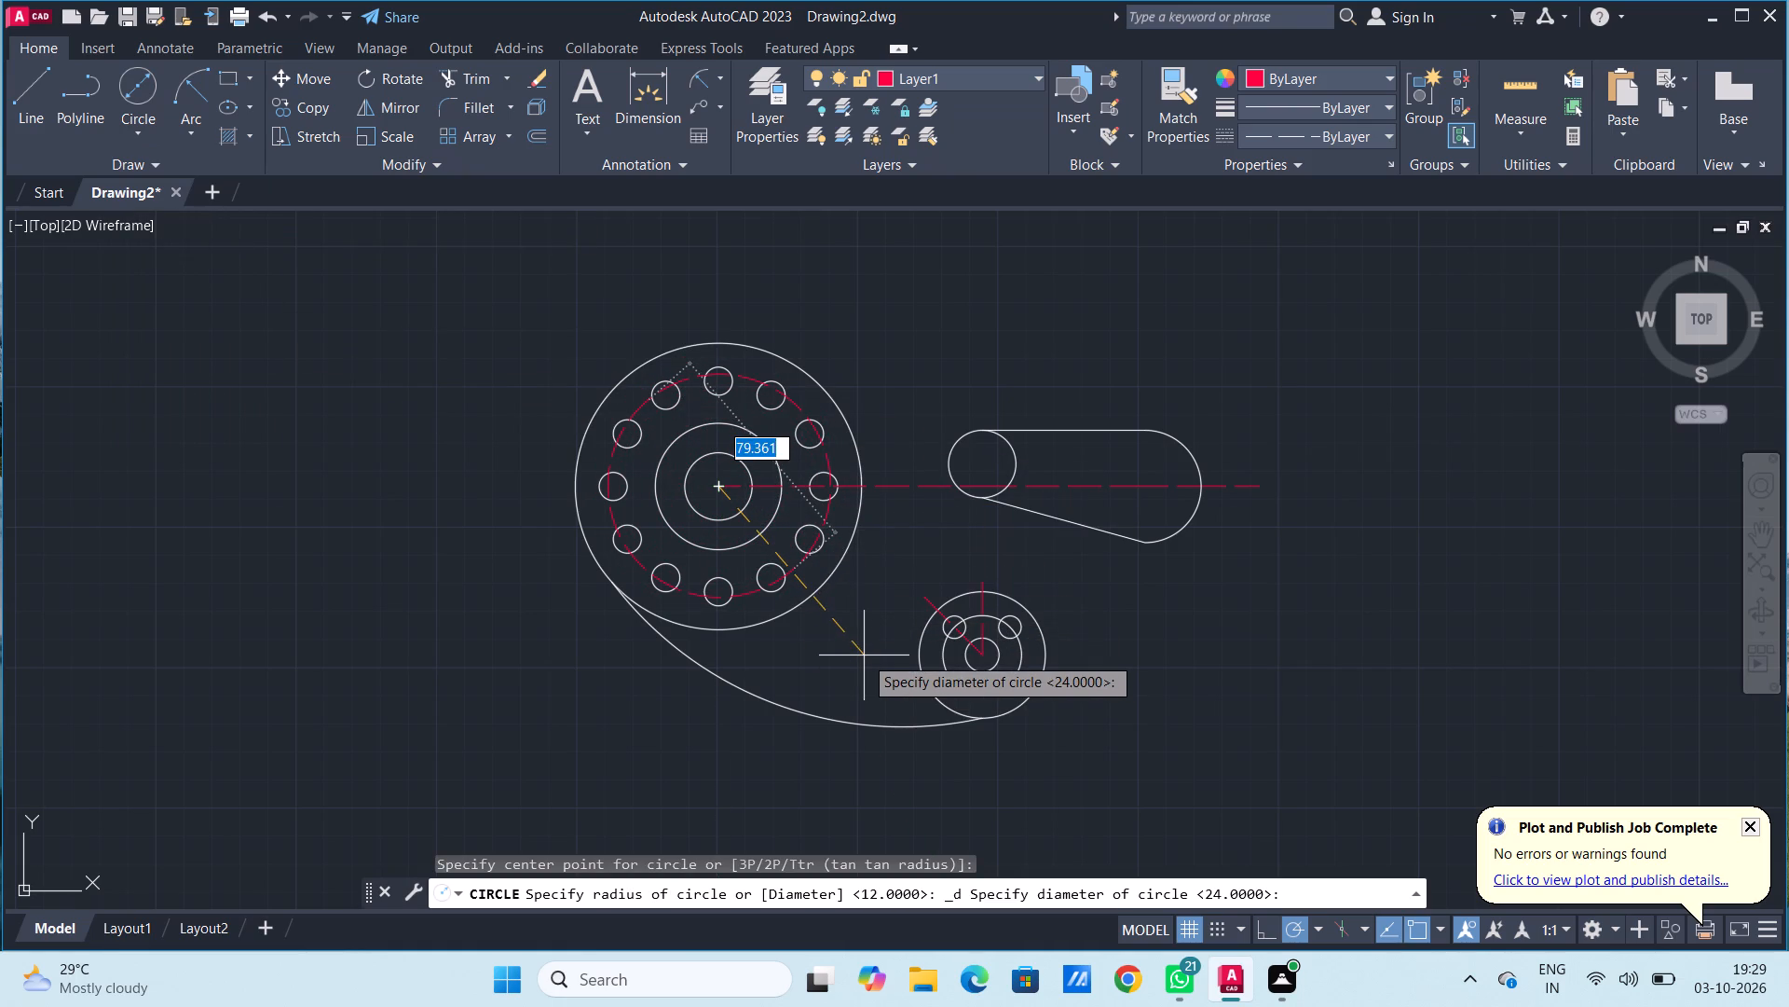
{"action": "type", "text": "75"}
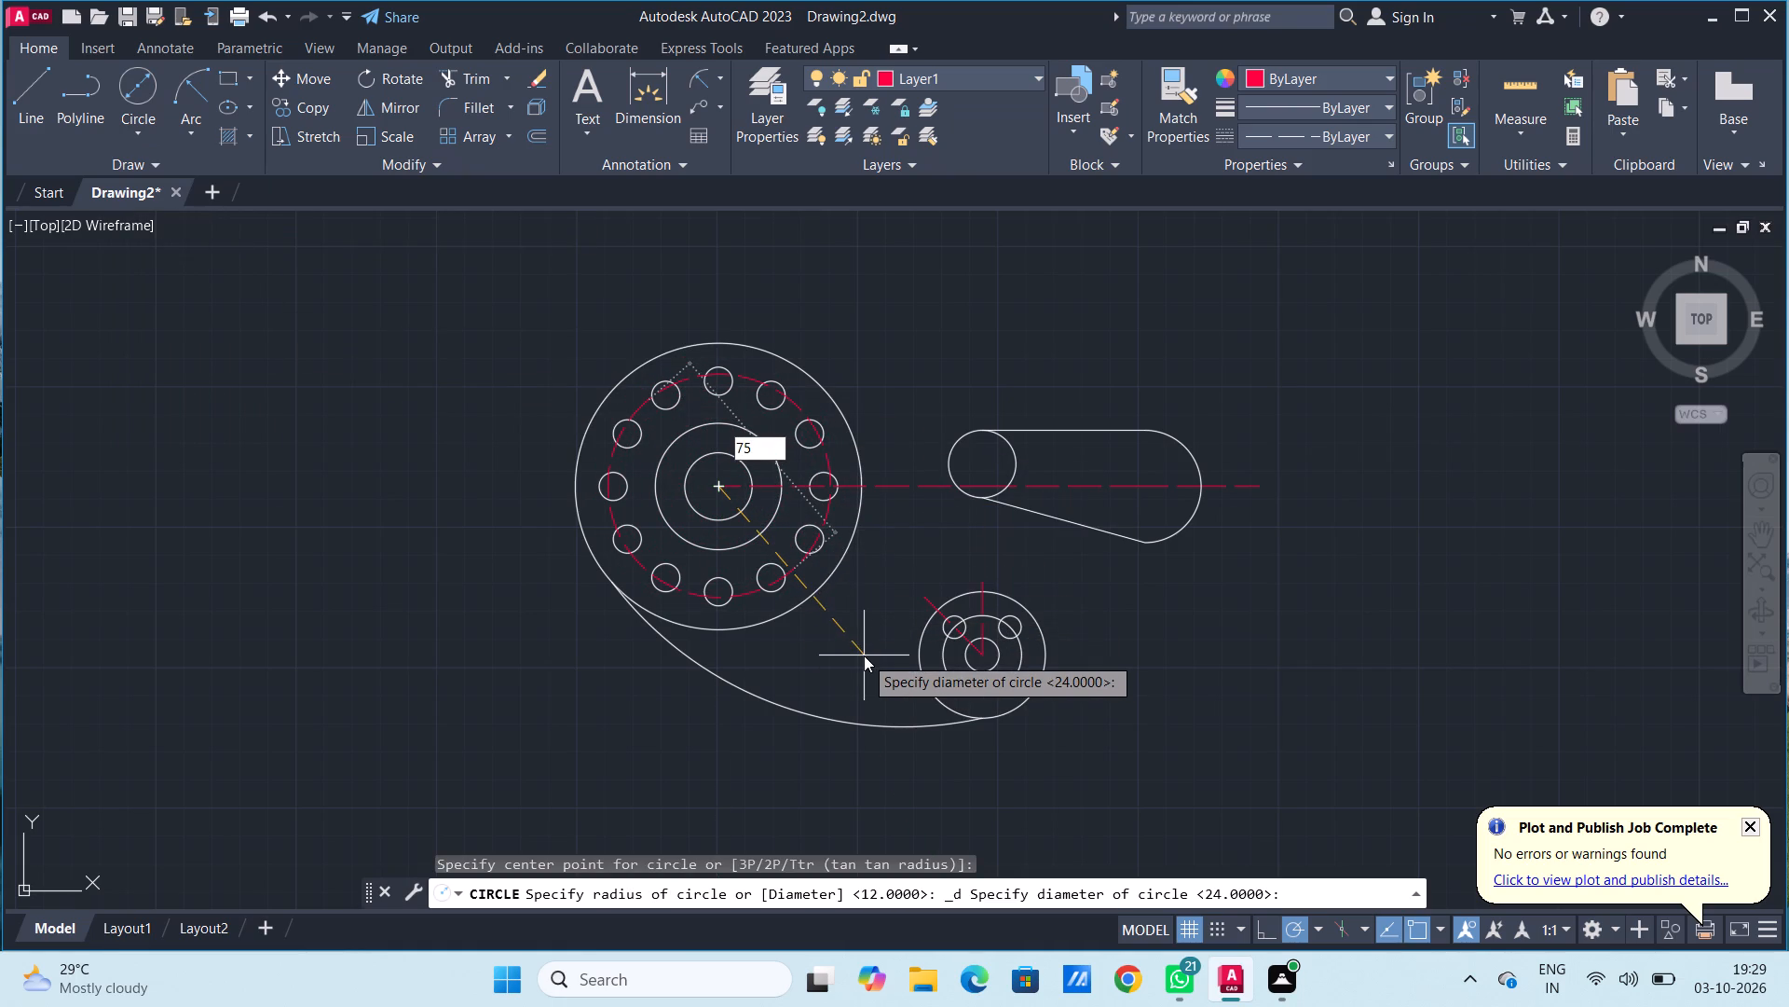
{"action": "key", "text": "Return"}
{"action": "key", "text": "Escape"}
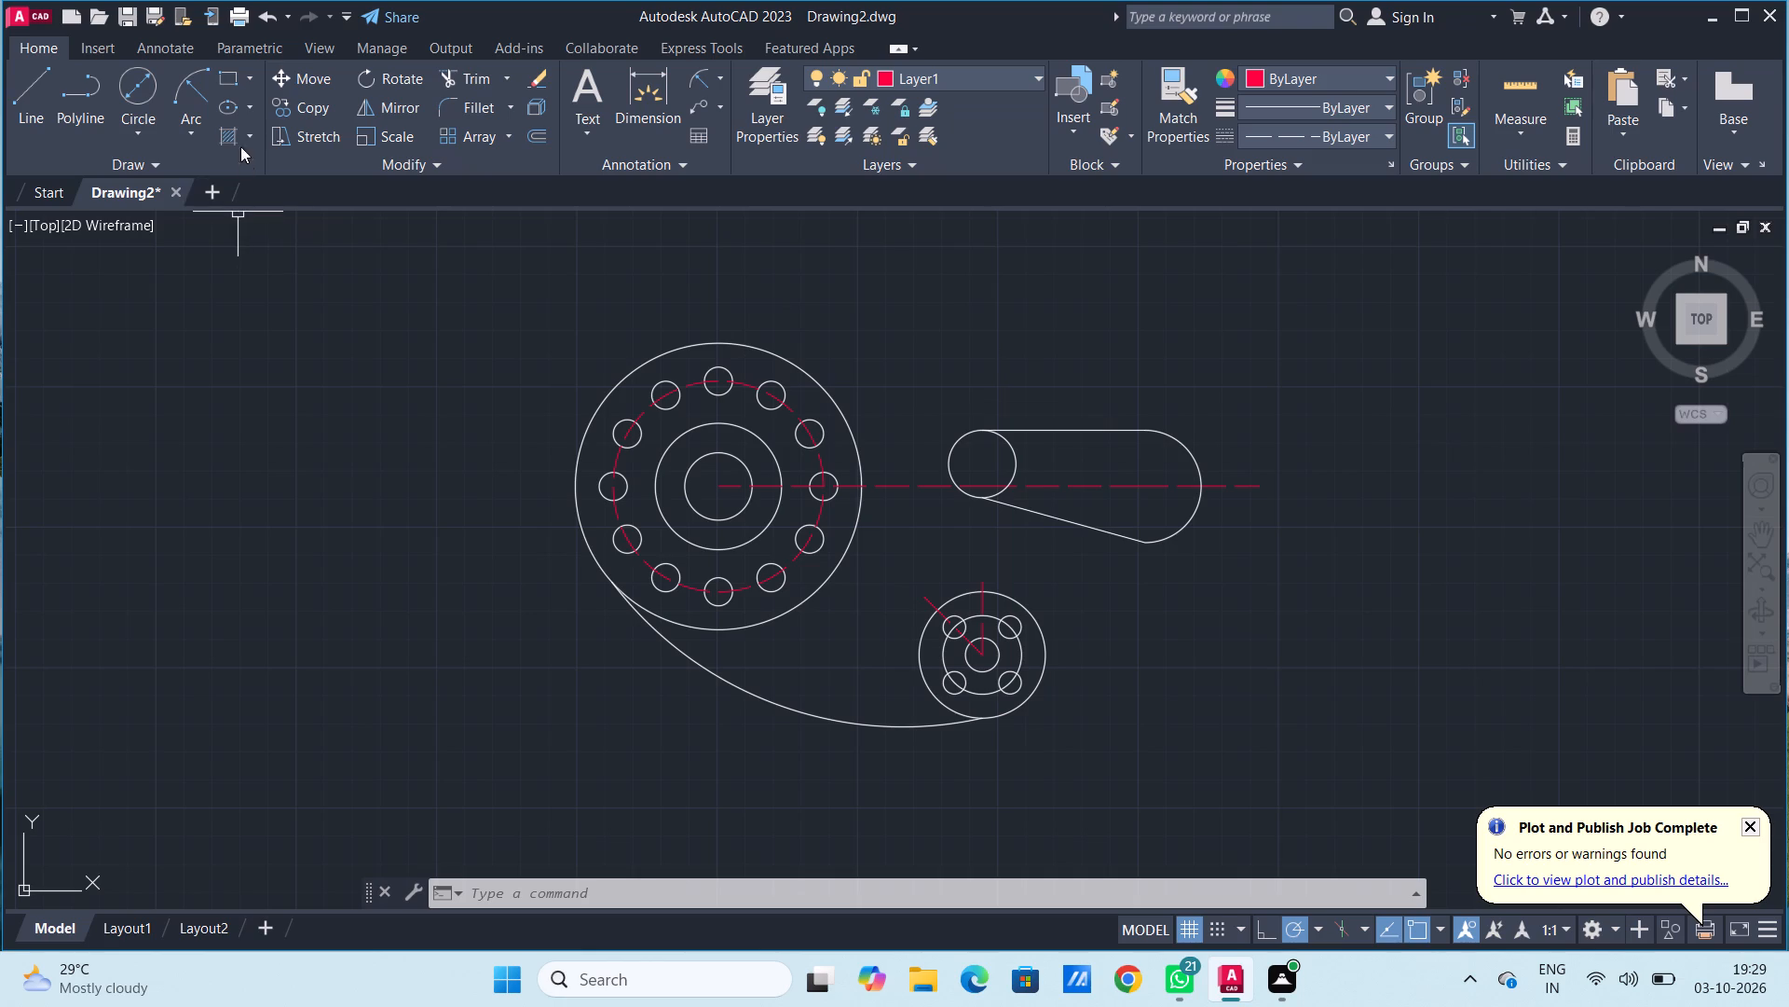
Draw a radius 35 circle on layer 0, concentric with the radius 20 rounded end.
{"action": "left_click", "coordinate": [989, 72]}
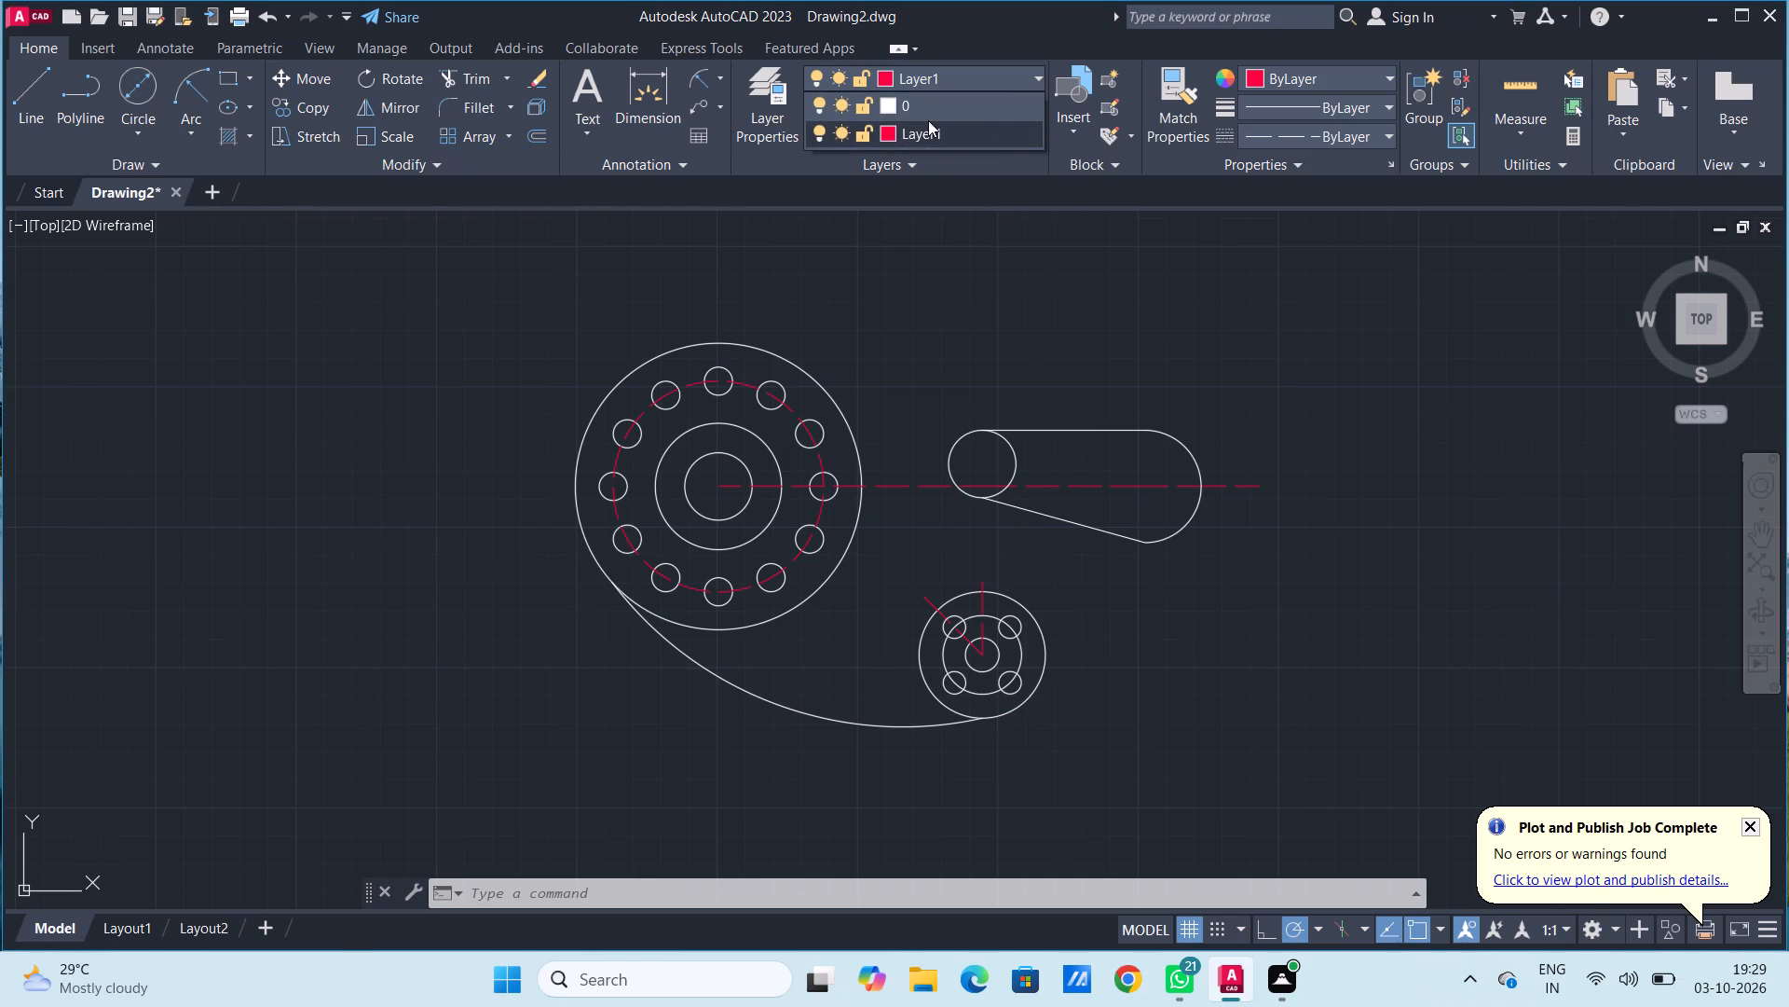
{"action": "left_click", "coordinate": [922, 103]}
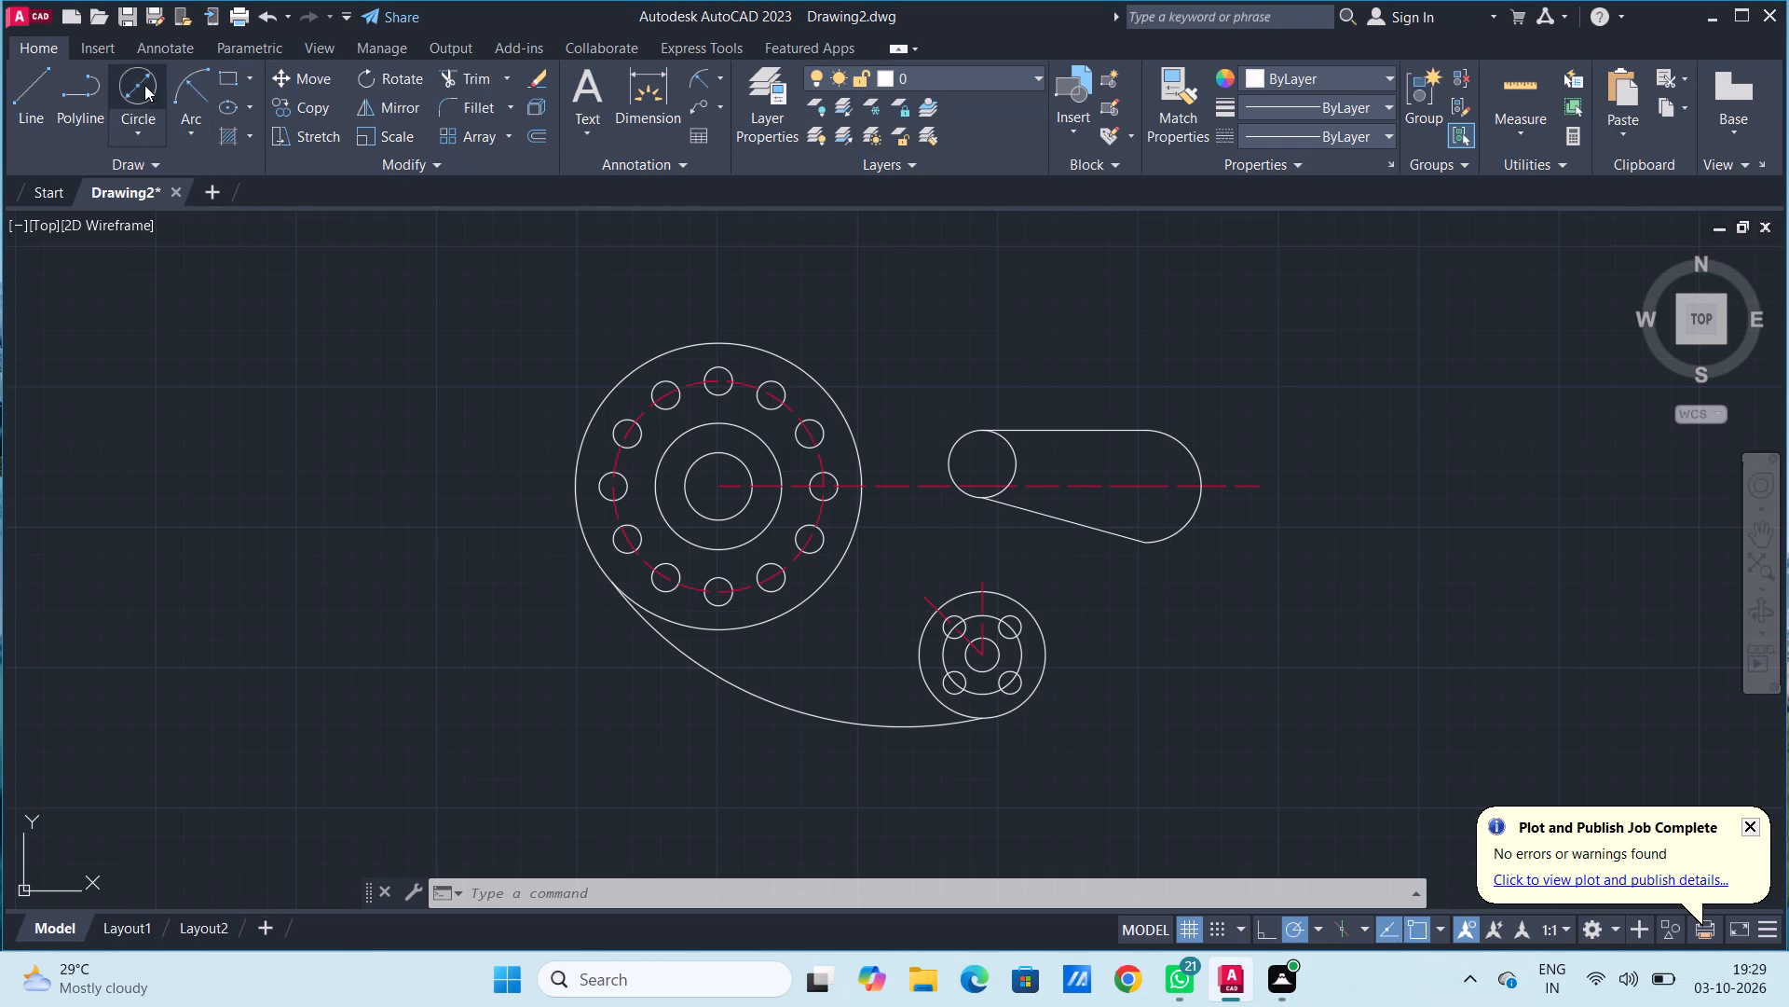
{"action": "left_click", "coordinate": [146, 131]}
{"action": "left_click", "coordinate": [143, 169]}
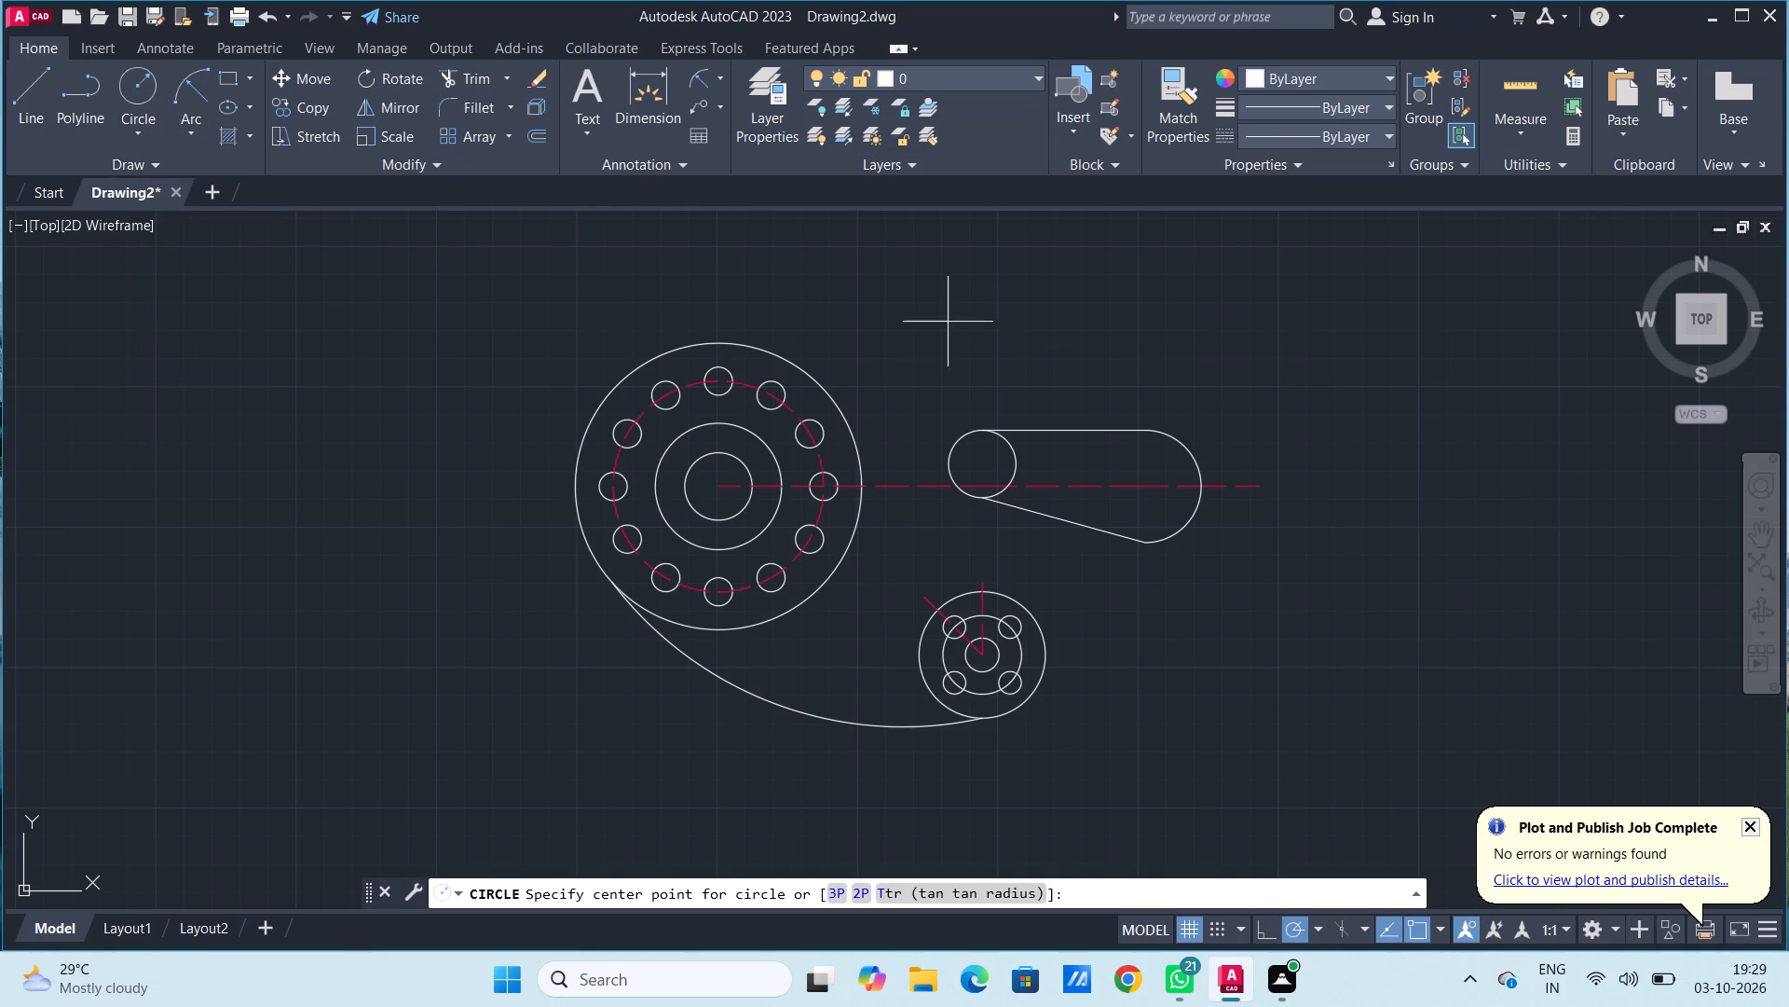
{"action": "left_click", "coordinate": [1143, 485]}
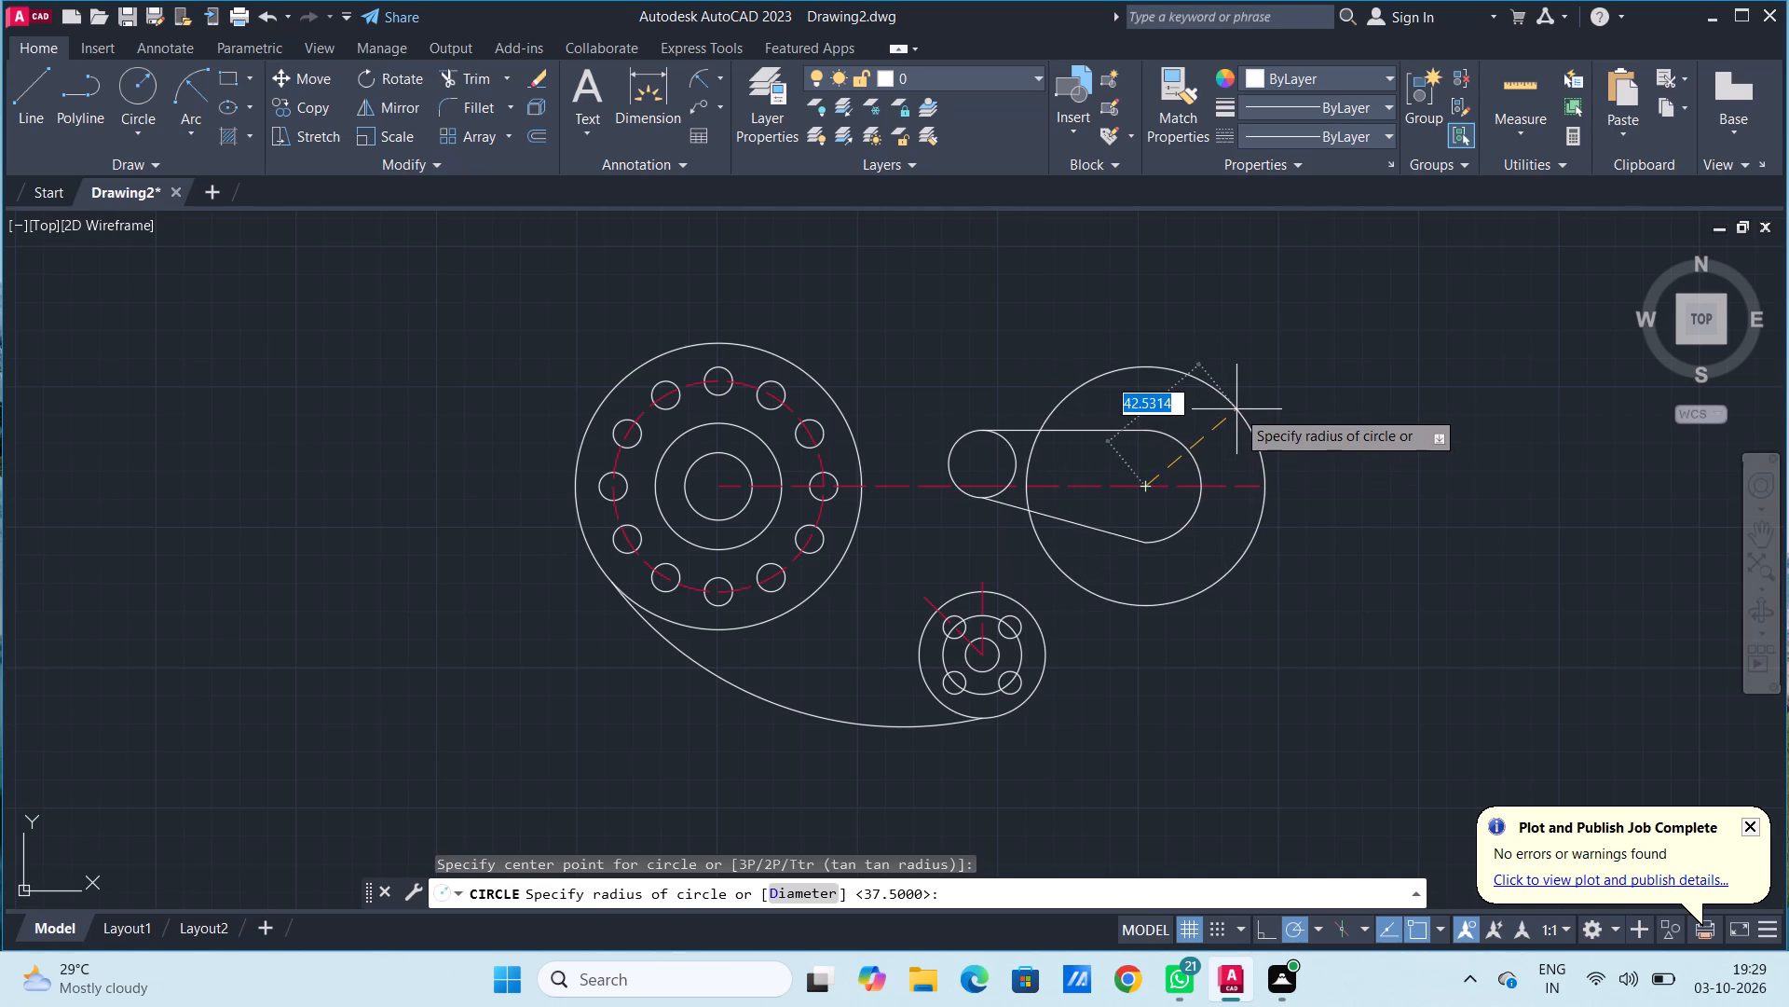
{"action": "key", "text": "2"}
{"action": "key", "text": "BackSpace"}
{"action": "type", "text": "35"}
{"action": "key", "text": "Return"}
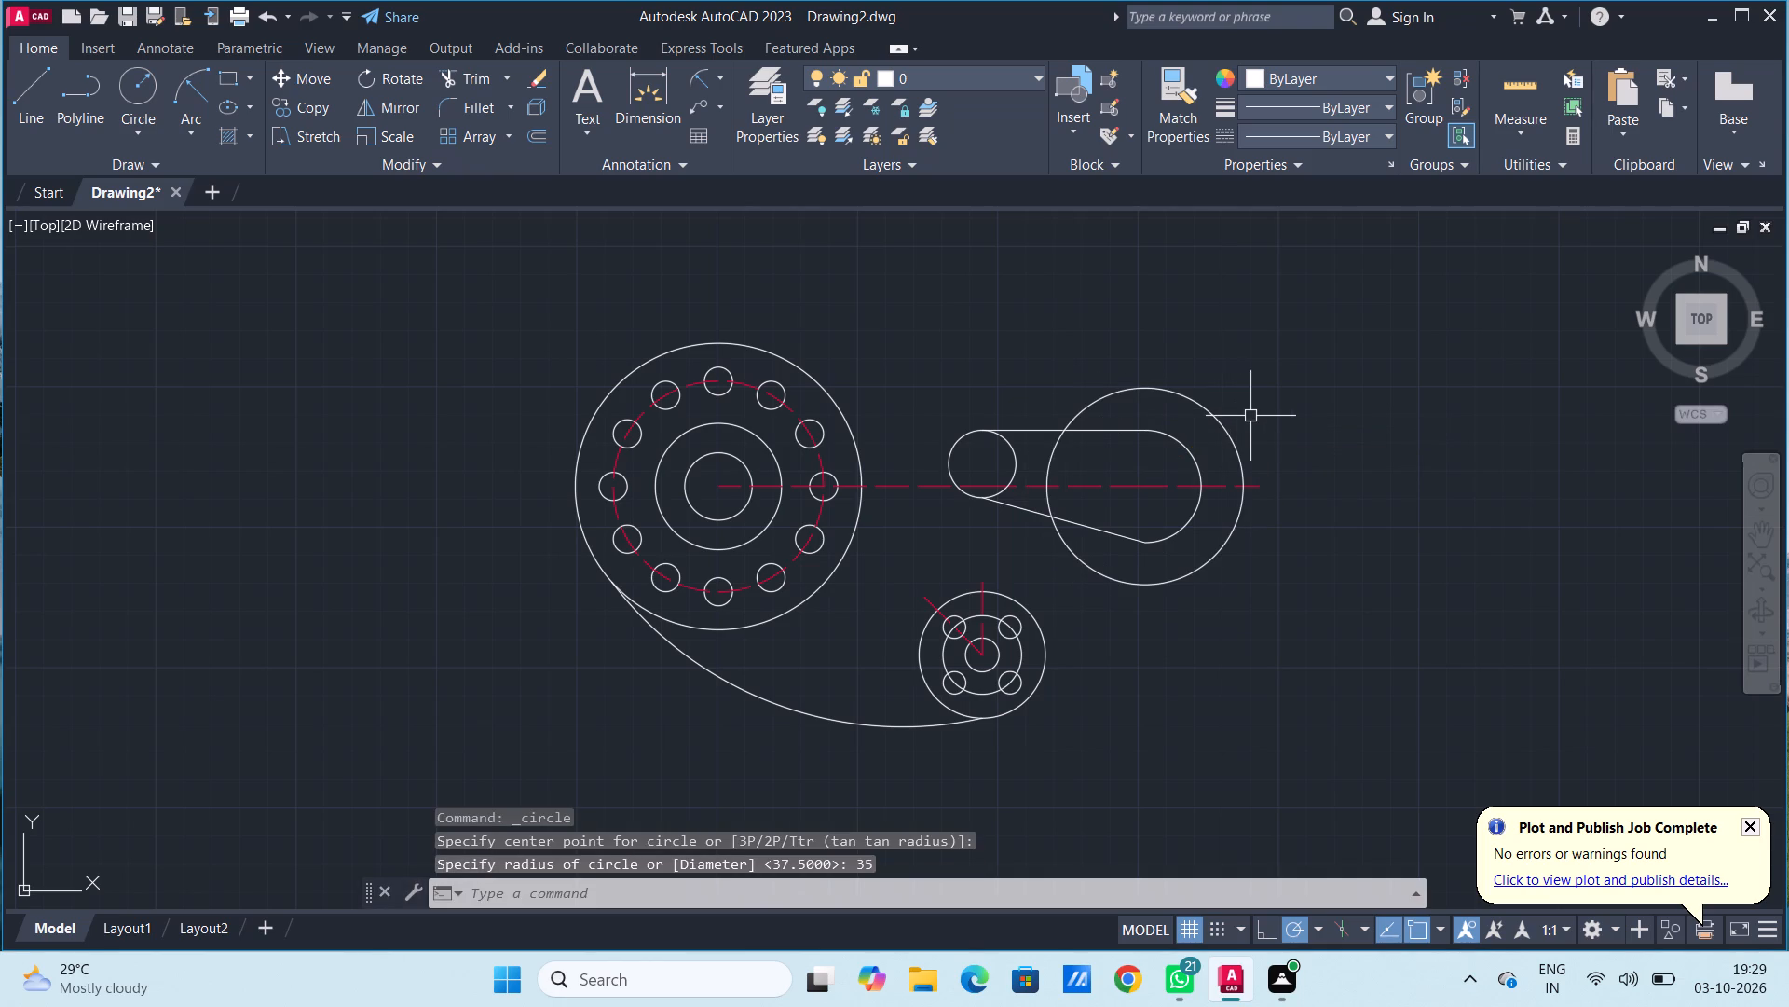
Draw a 30-unit vertical line downward from the radius 35 circle's outer quadrant on the horizontal centreline.
{"action": "scroll", "coordinate": [1293, 658], "scroll_direction": "down", "scroll_amount": 1}
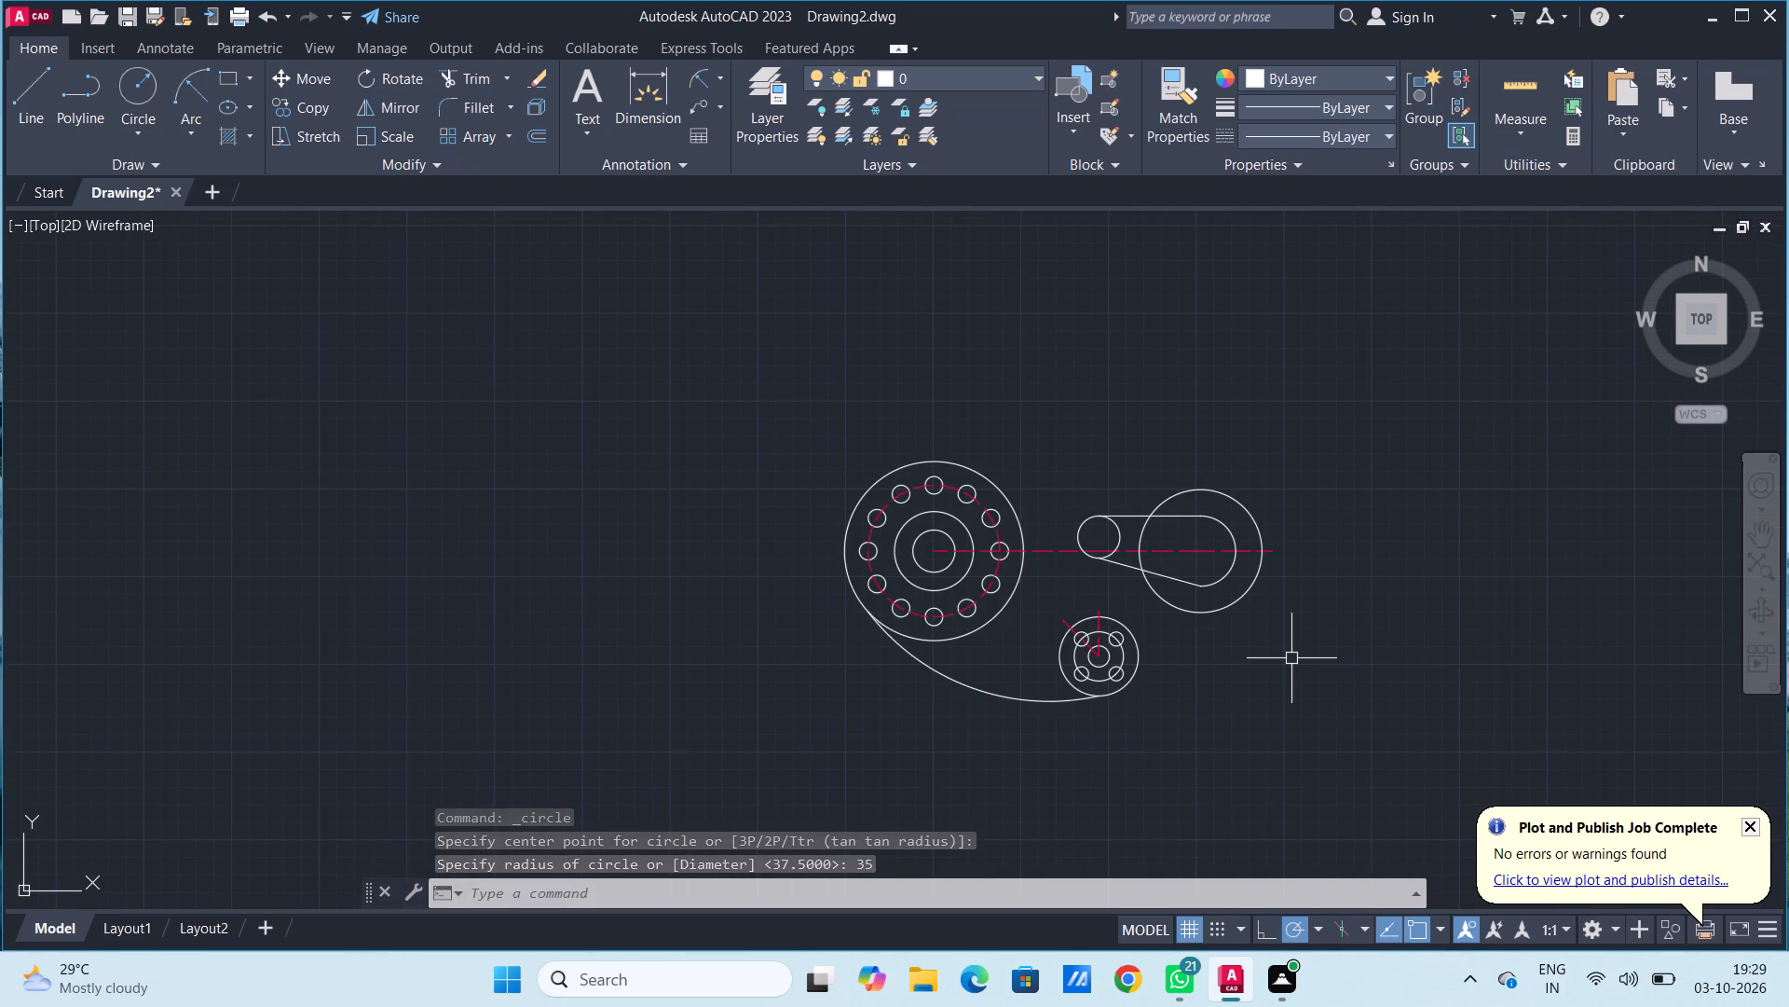
{"action": "left_click", "coordinate": [46, 107]}
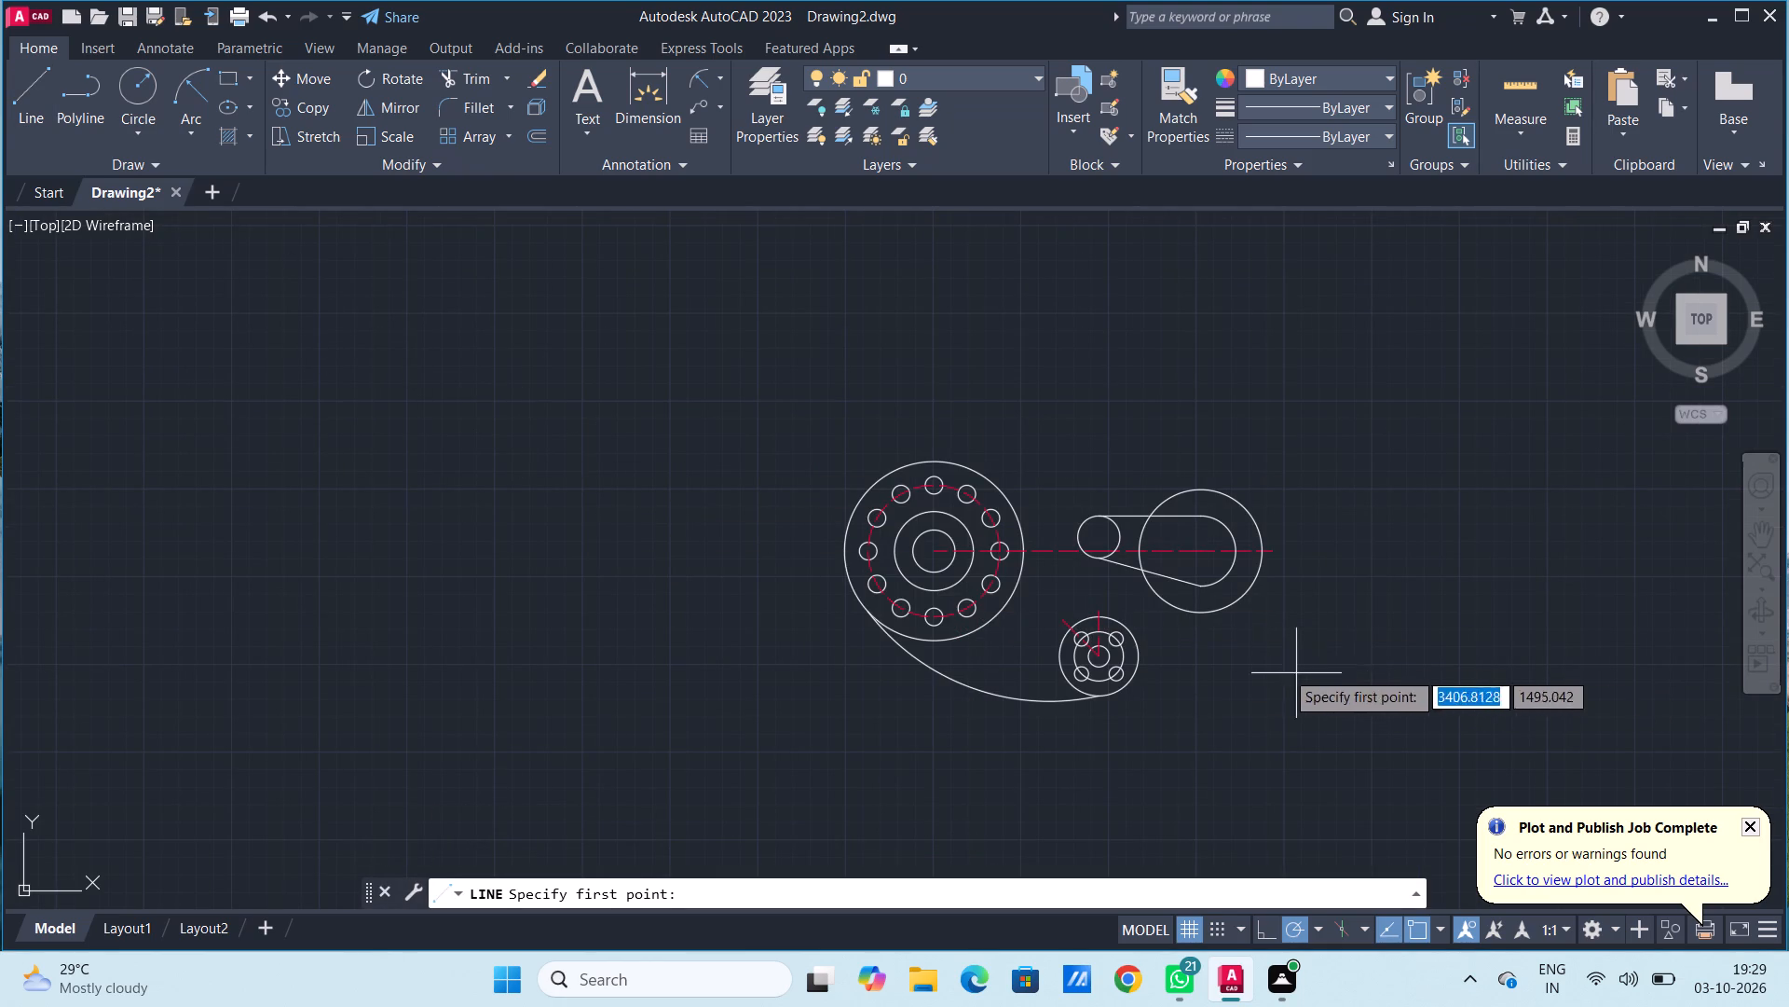
{"action": "scroll", "coordinate": [1262, 552], "scroll_direction": "down", "scroll_amount": 1}
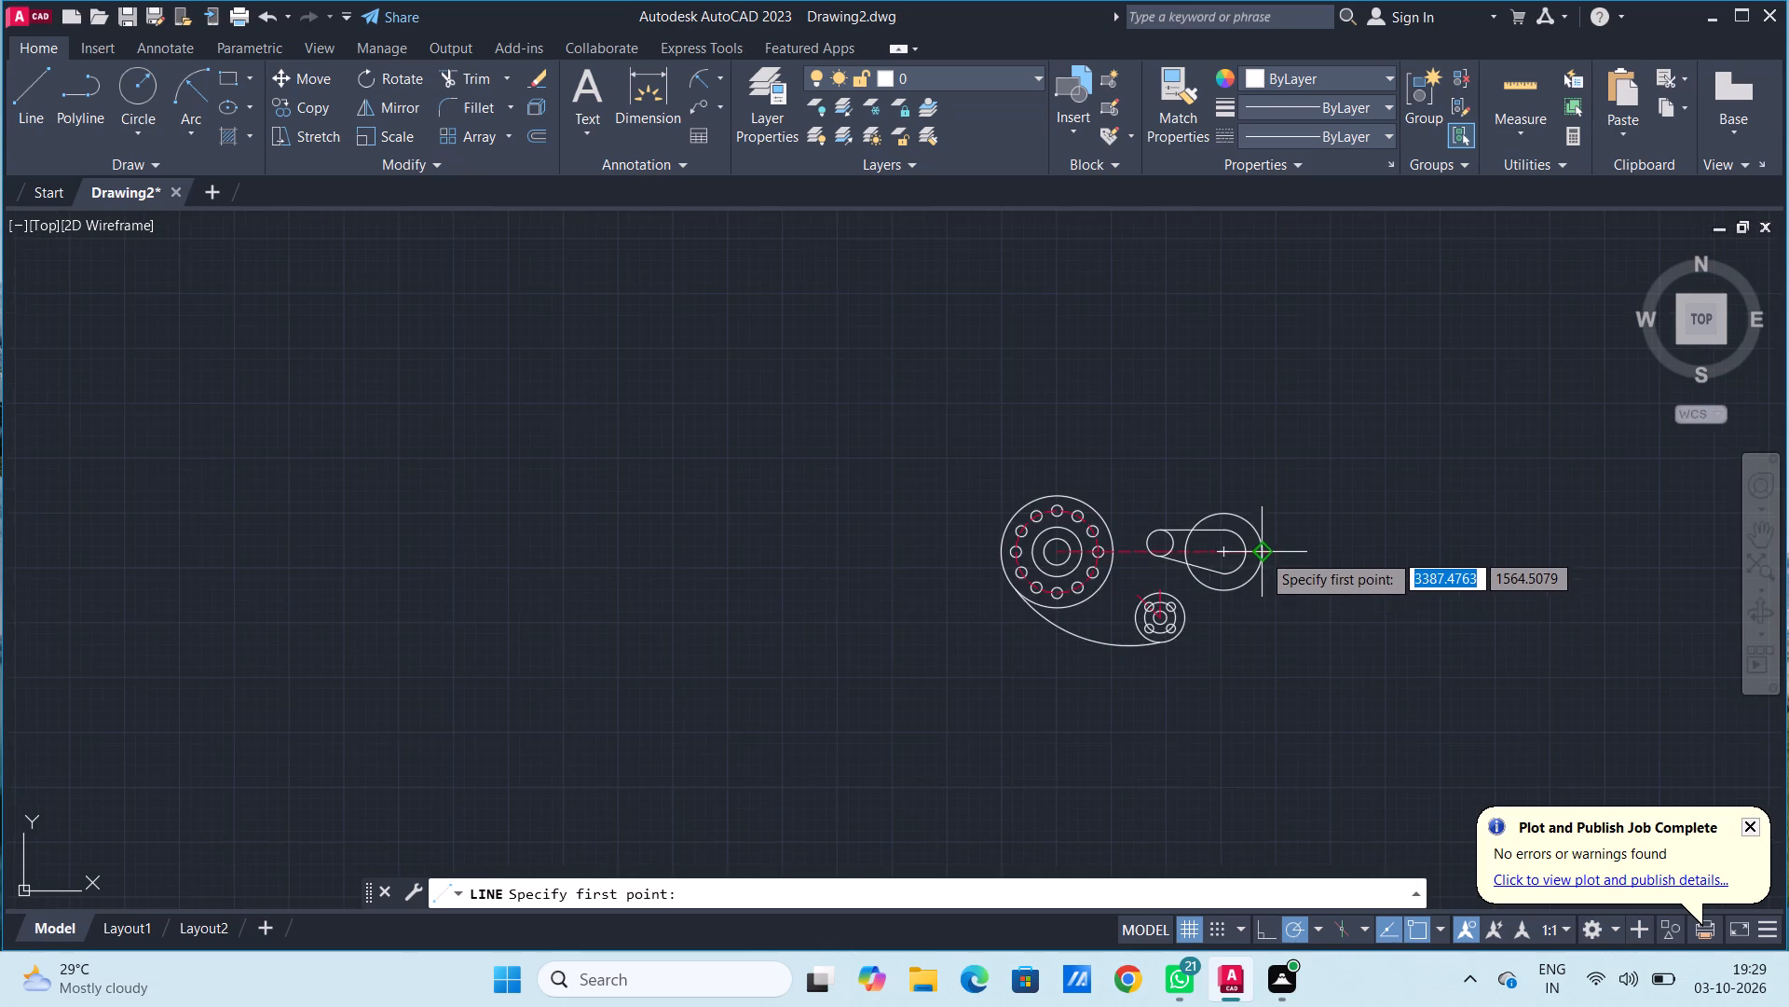
{"action": "scroll", "coordinate": [1262, 568], "scroll_direction": "up", "scroll_amount": 4}
{"action": "left_click", "coordinate": [1269, 499]}
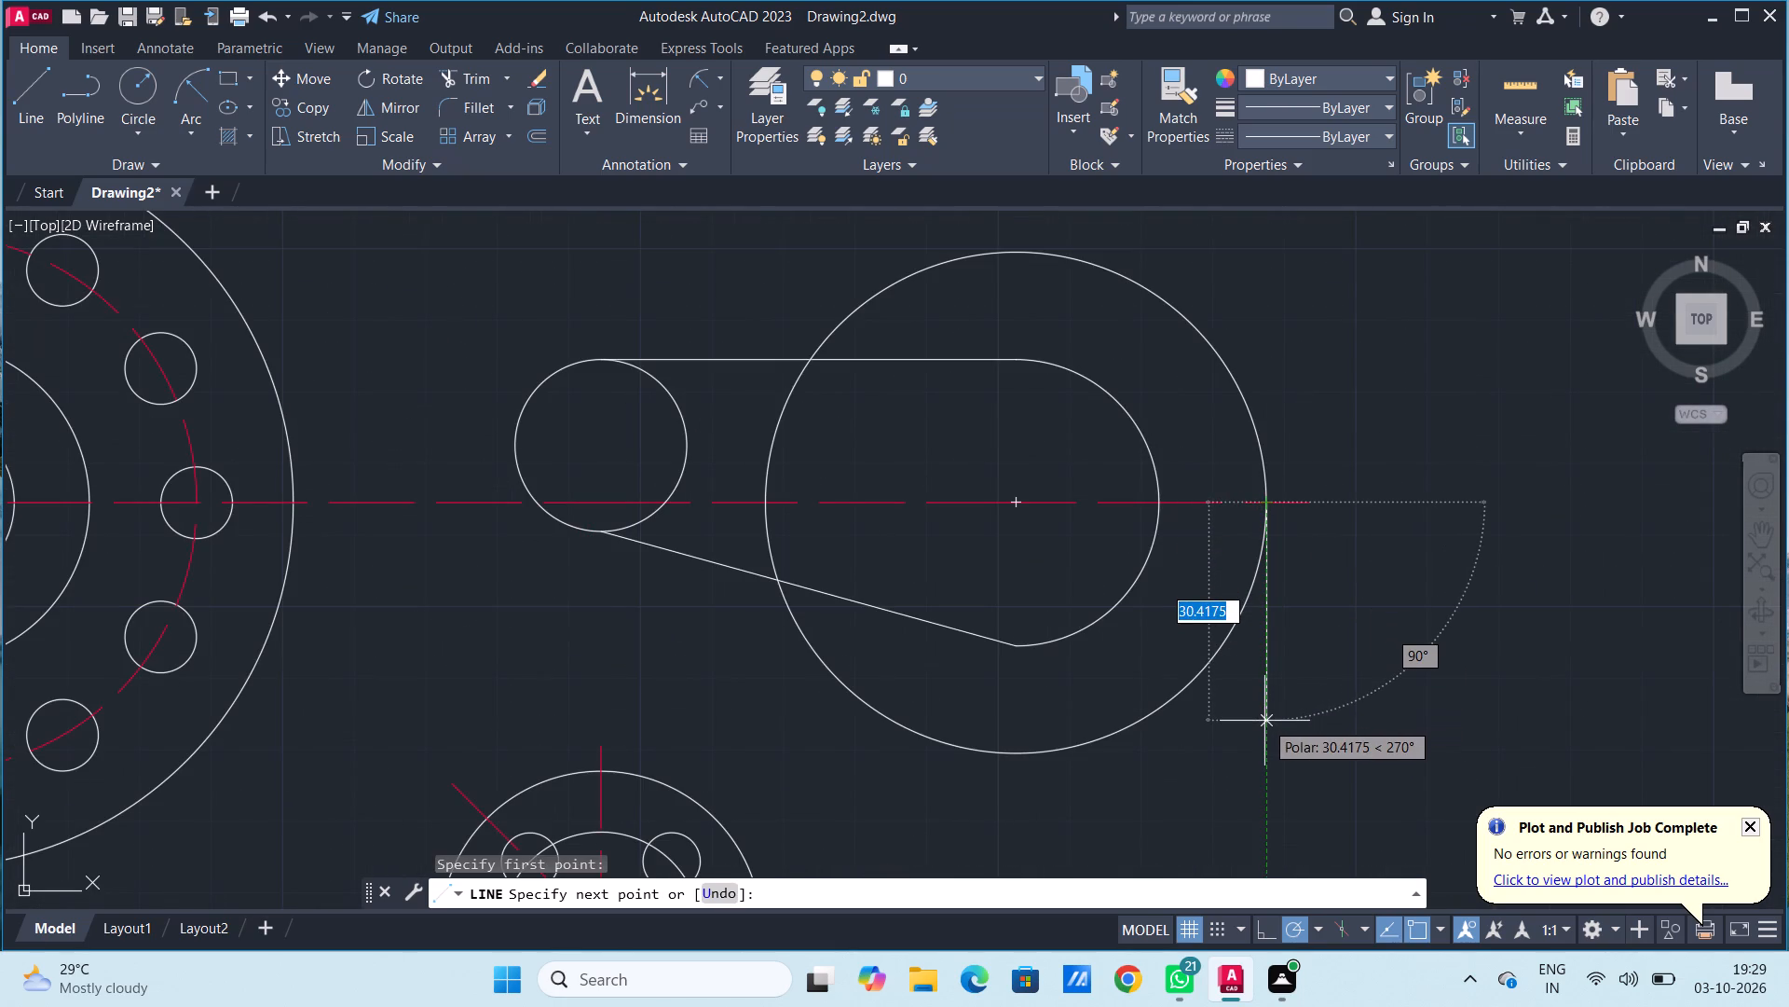
{"action": "type", "text": "30"}
{"action": "key", "text": "Return"}
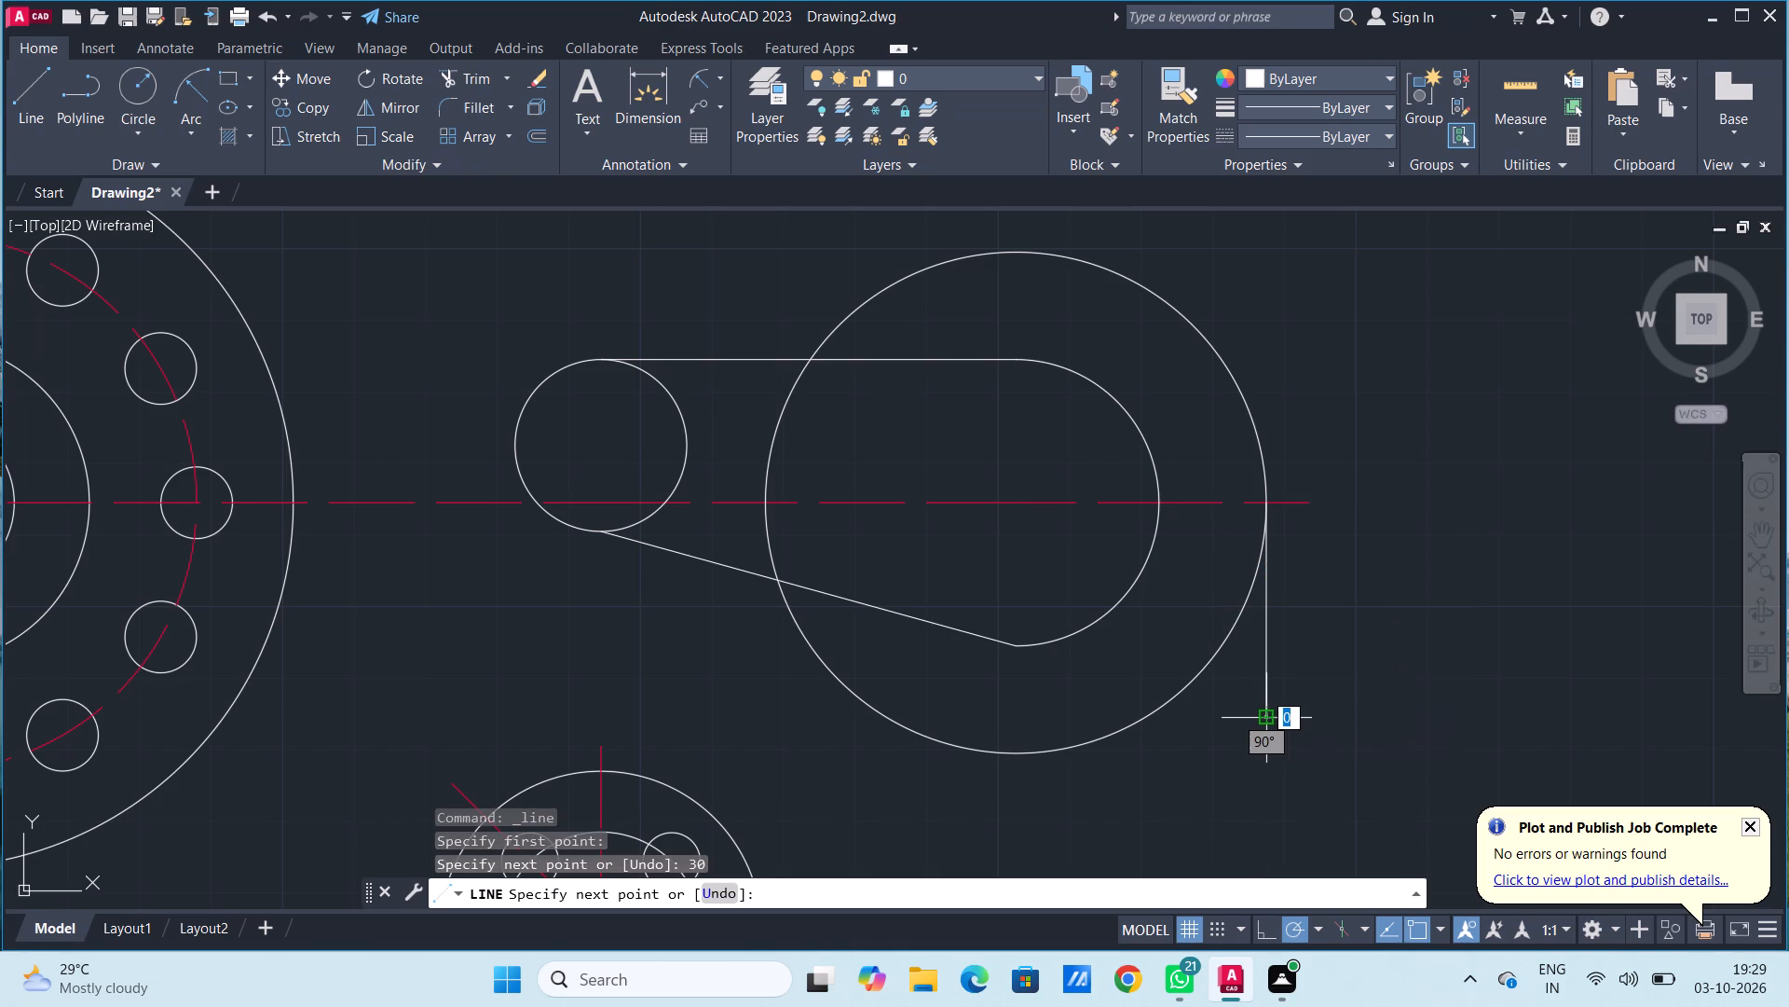
{"action": "key", "text": "Escape"}
Draw connected lines from the radius 35 circle's centre, 20 units horizontally outward along the centreline and 30 units straight down.
{"action": "scroll", "coordinate": [1210, 701], "scroll_direction": "down", "scroll_amount": 1}
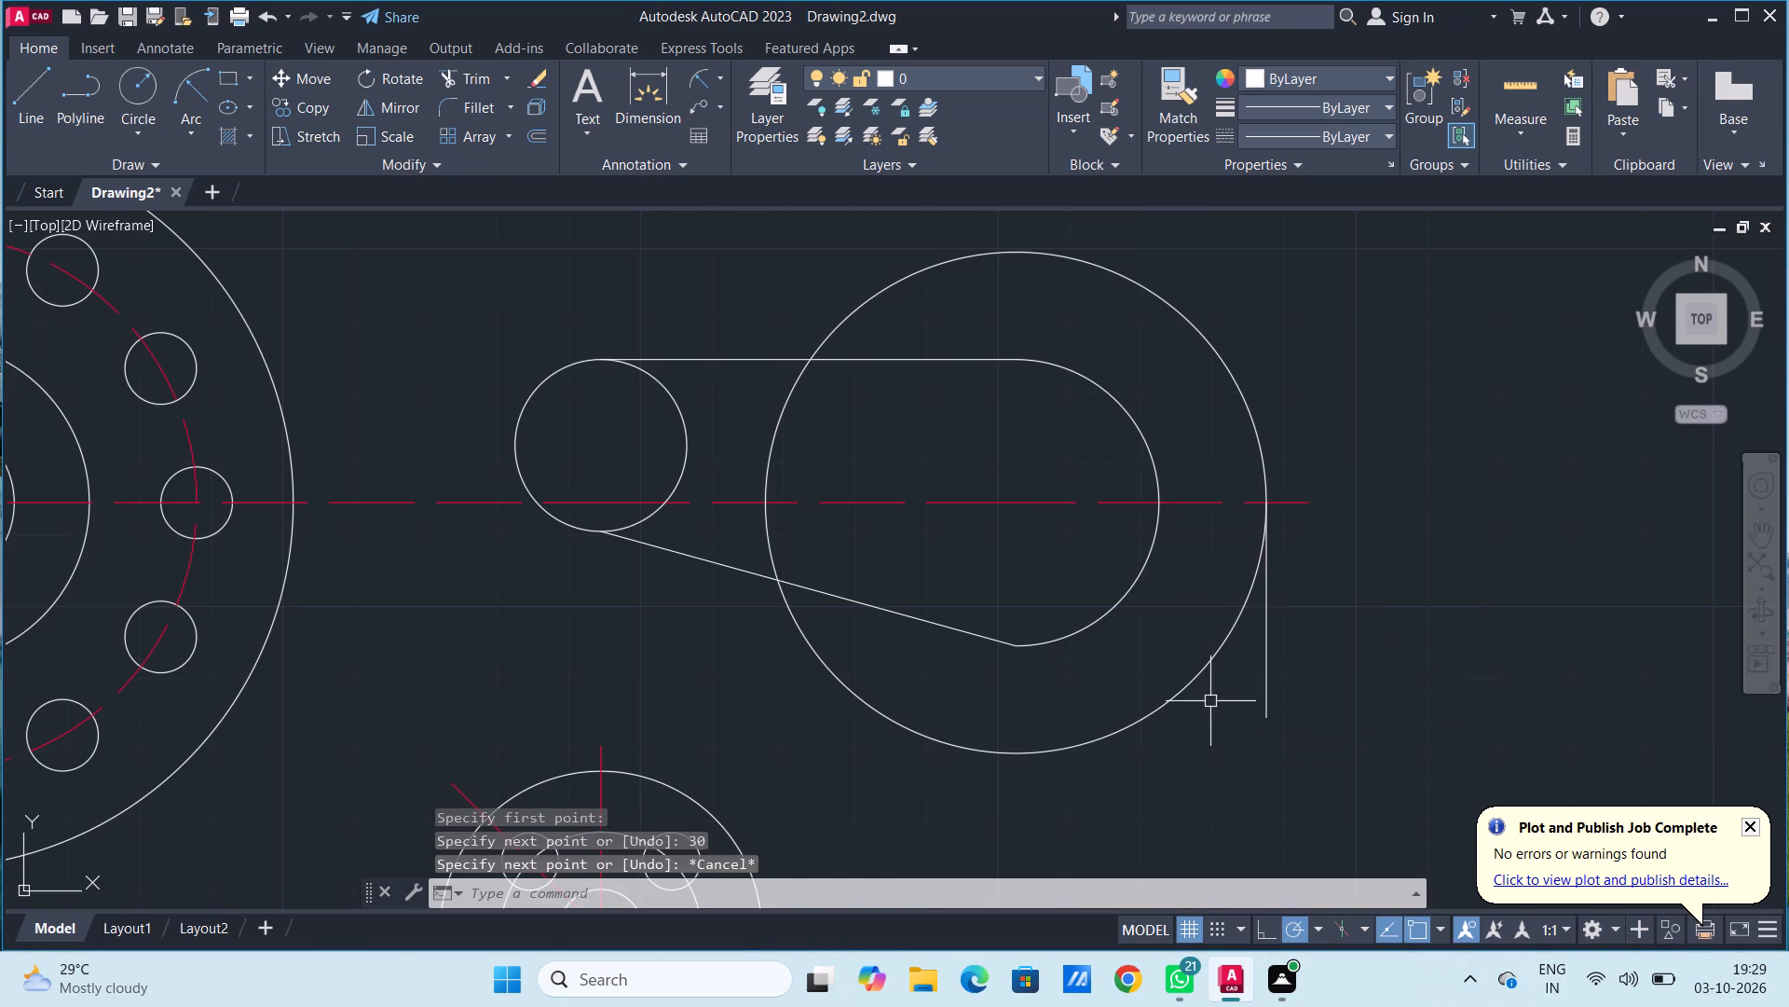
{"action": "middle_click_drag", "start_coordinate": [1194, 786], "coordinate": [1222, 655]}
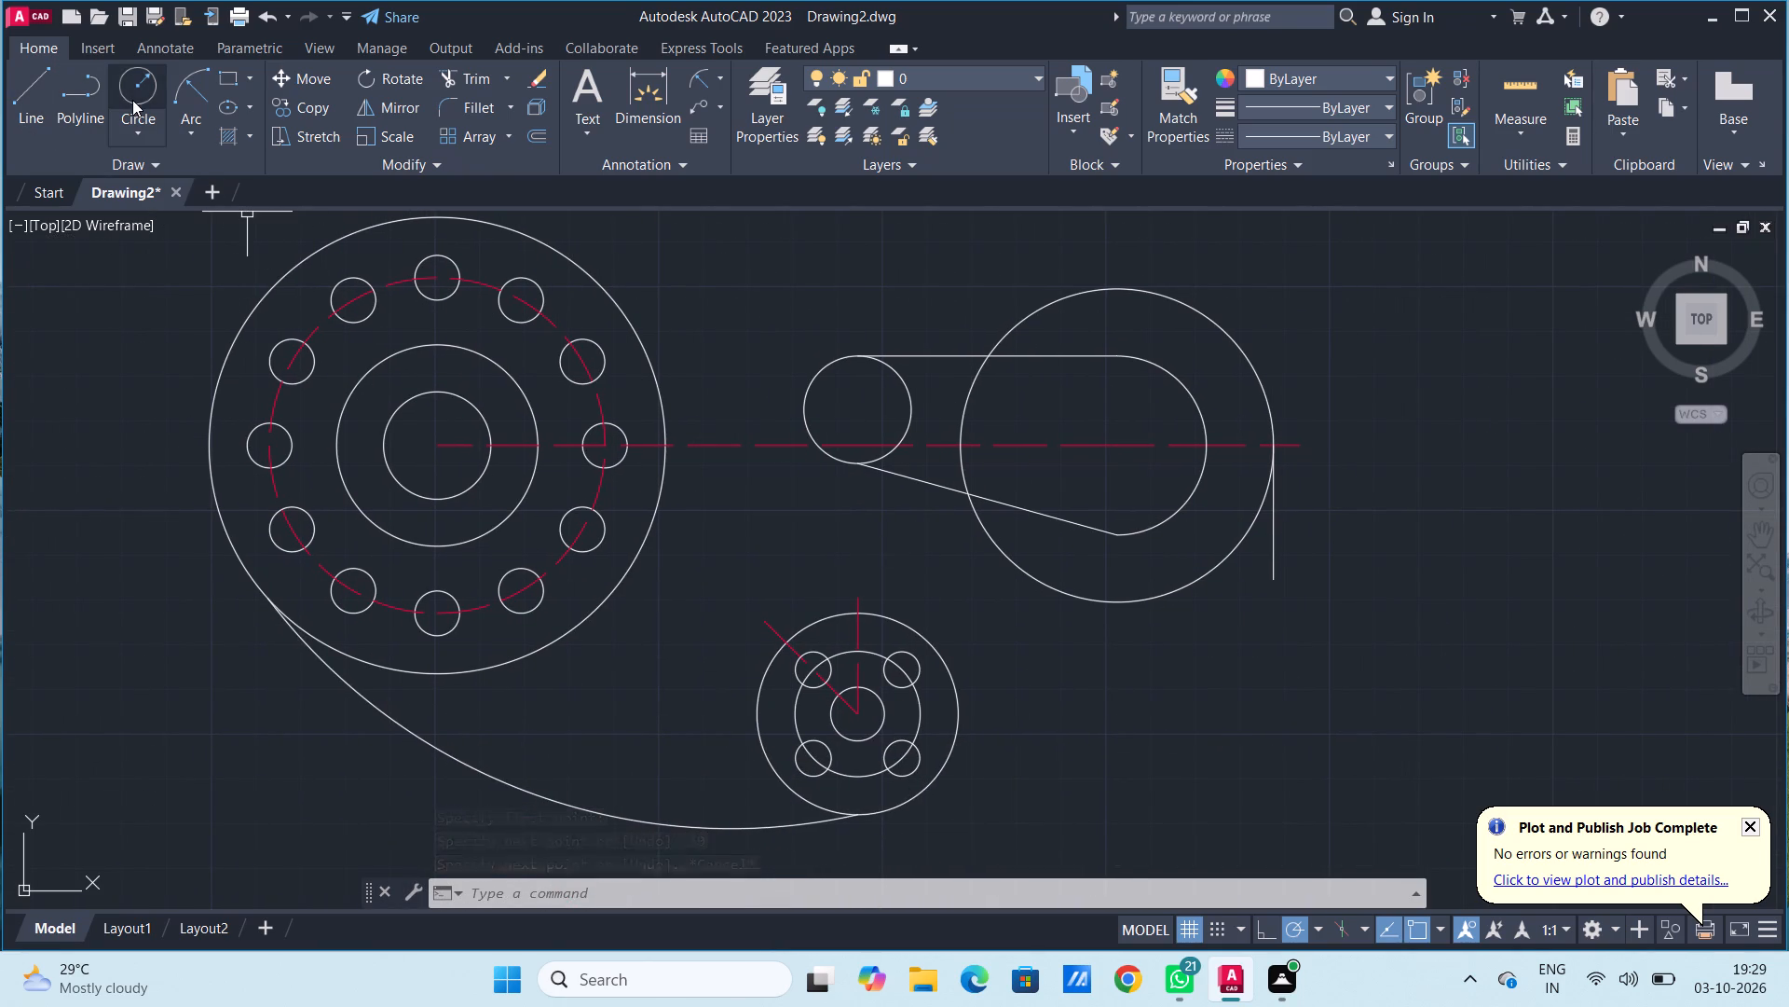
{"action": "left_click", "coordinate": [28, 96]}
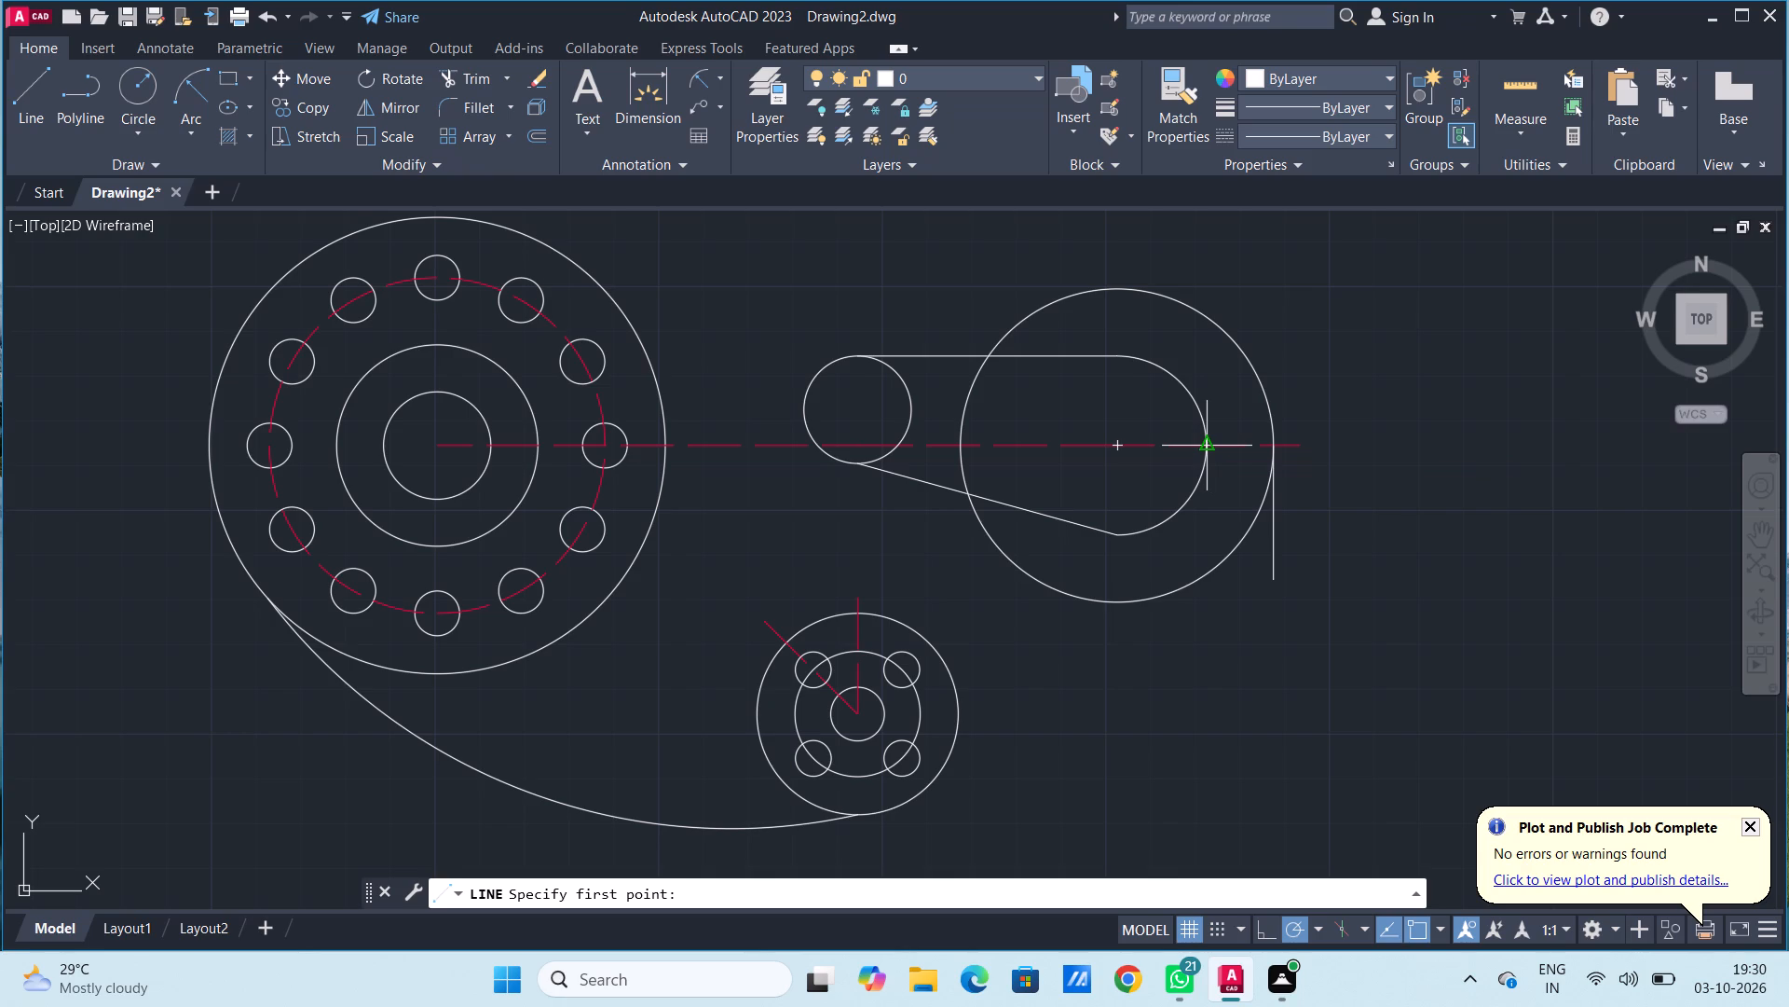
{"action": "left_click", "coordinate": [1121, 448]}
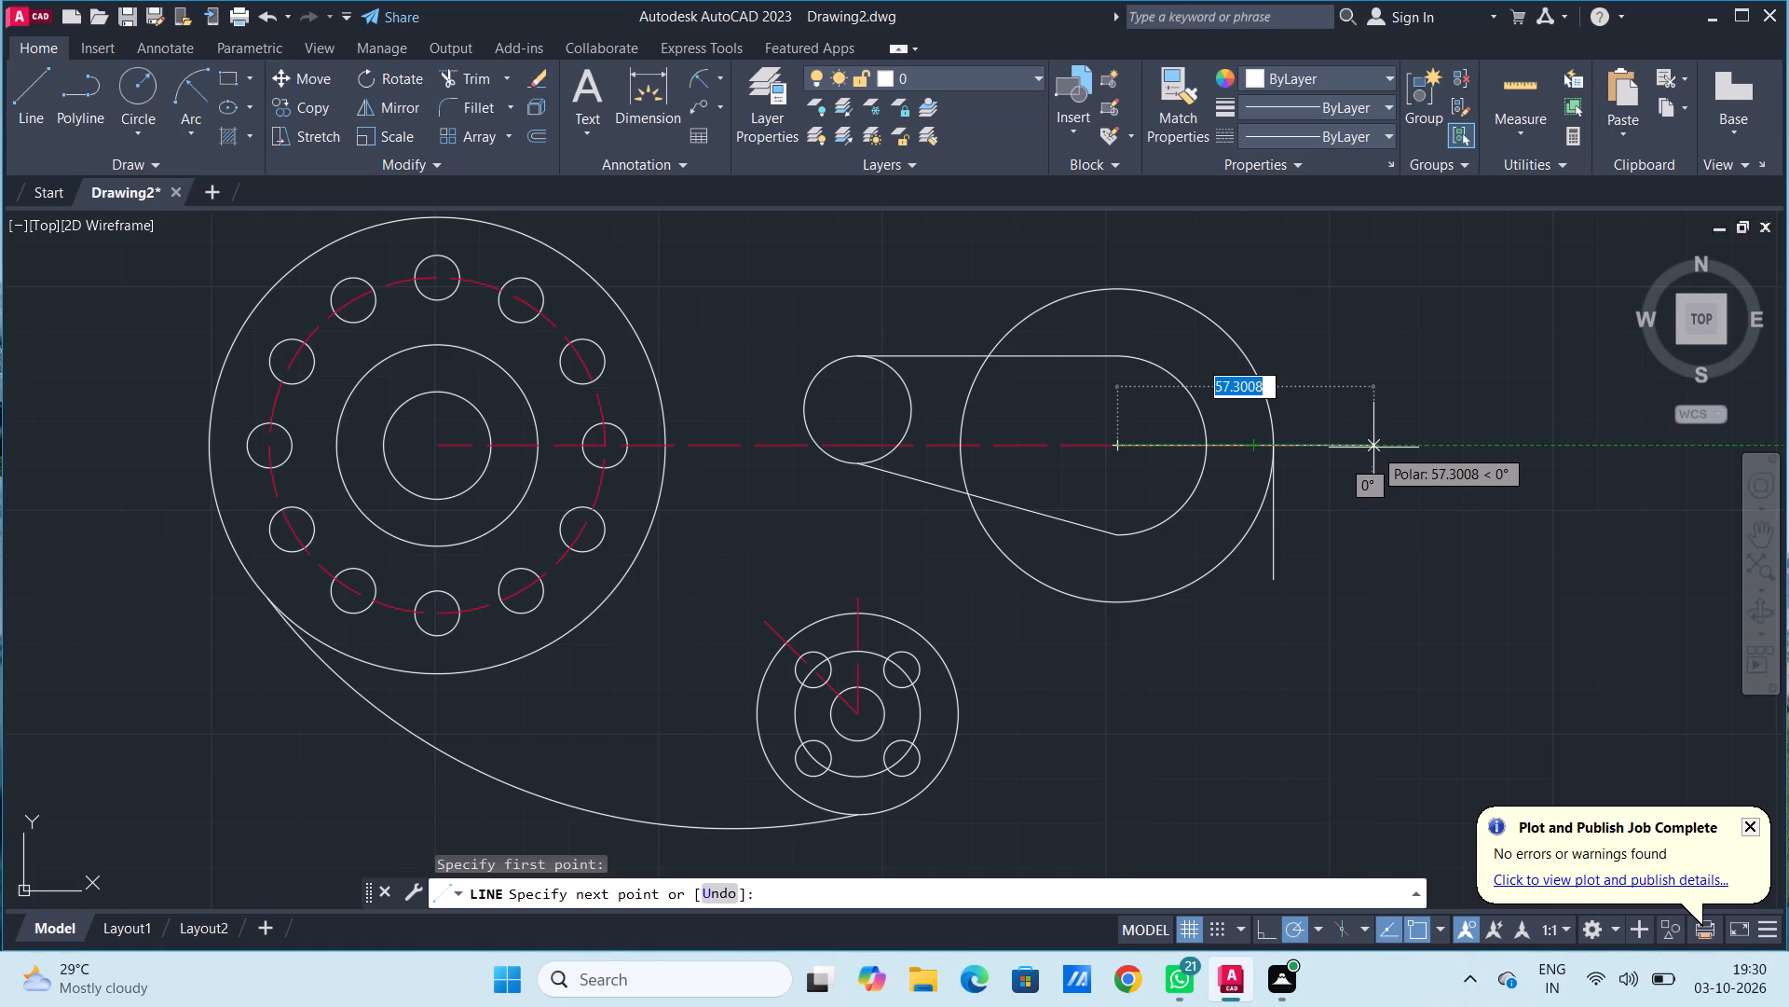
{"action": "type", "text": "20"}
{"action": "key", "text": "Return"}
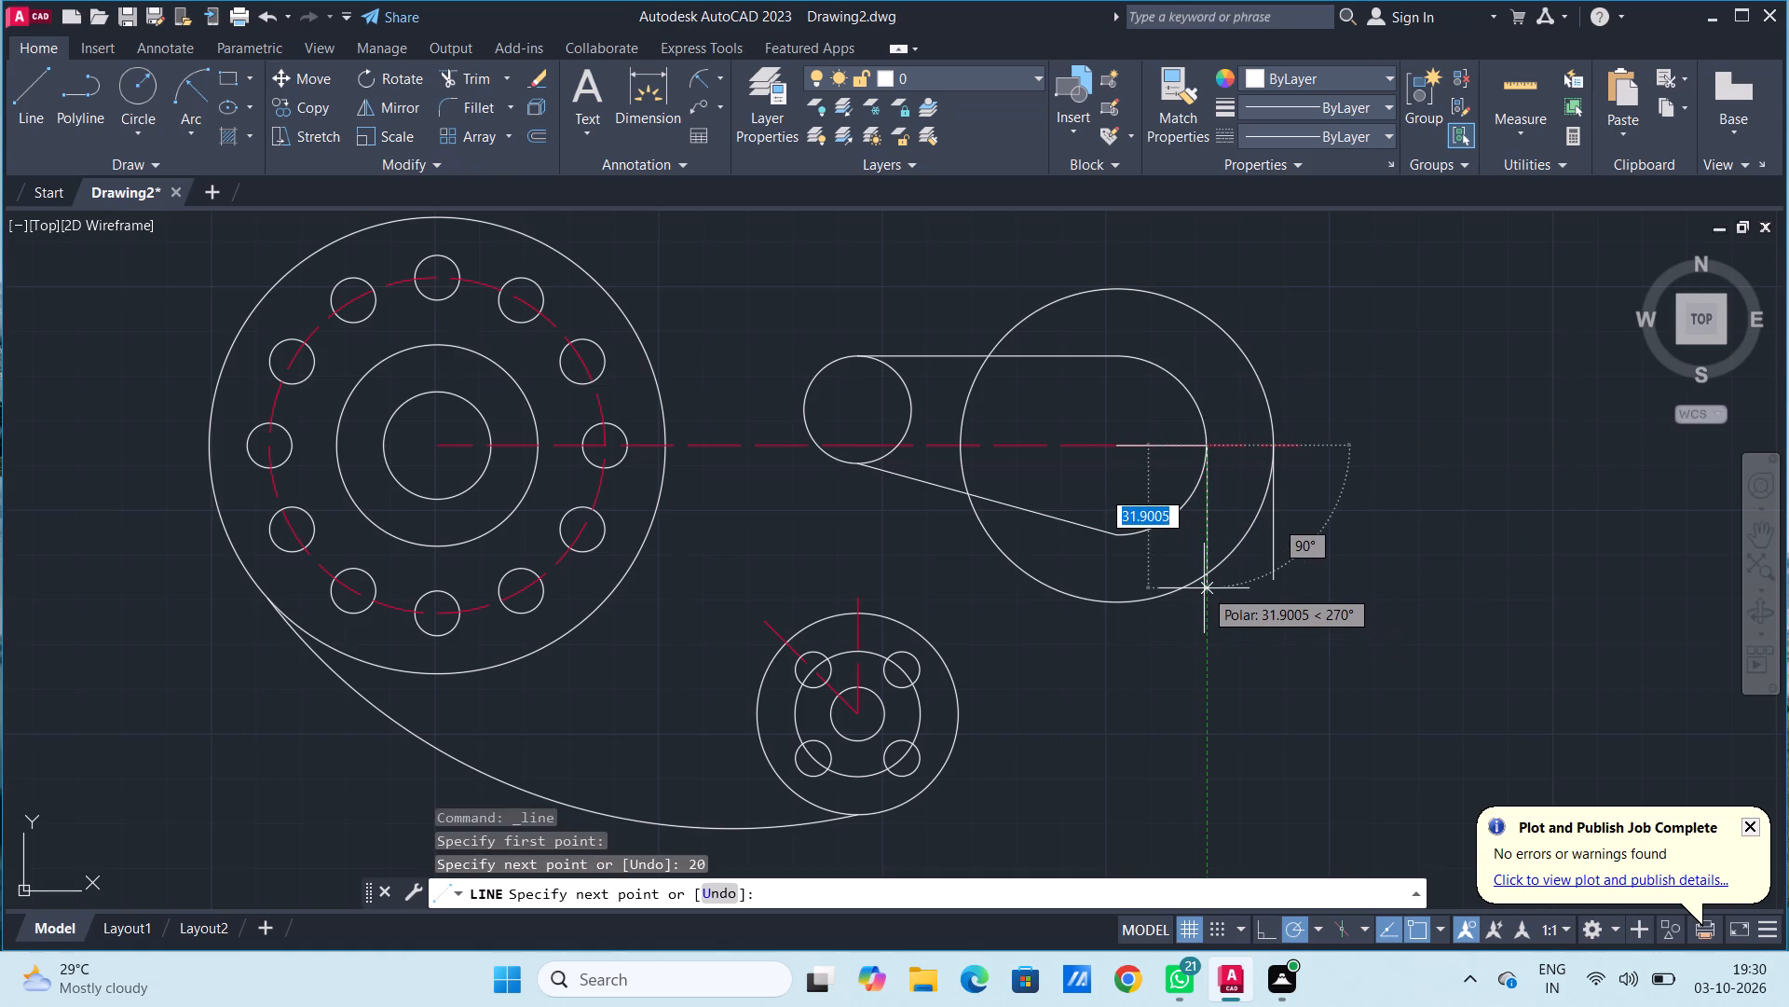
{"action": "type", "text": "30"}
{"action": "key", "text": "Return"}
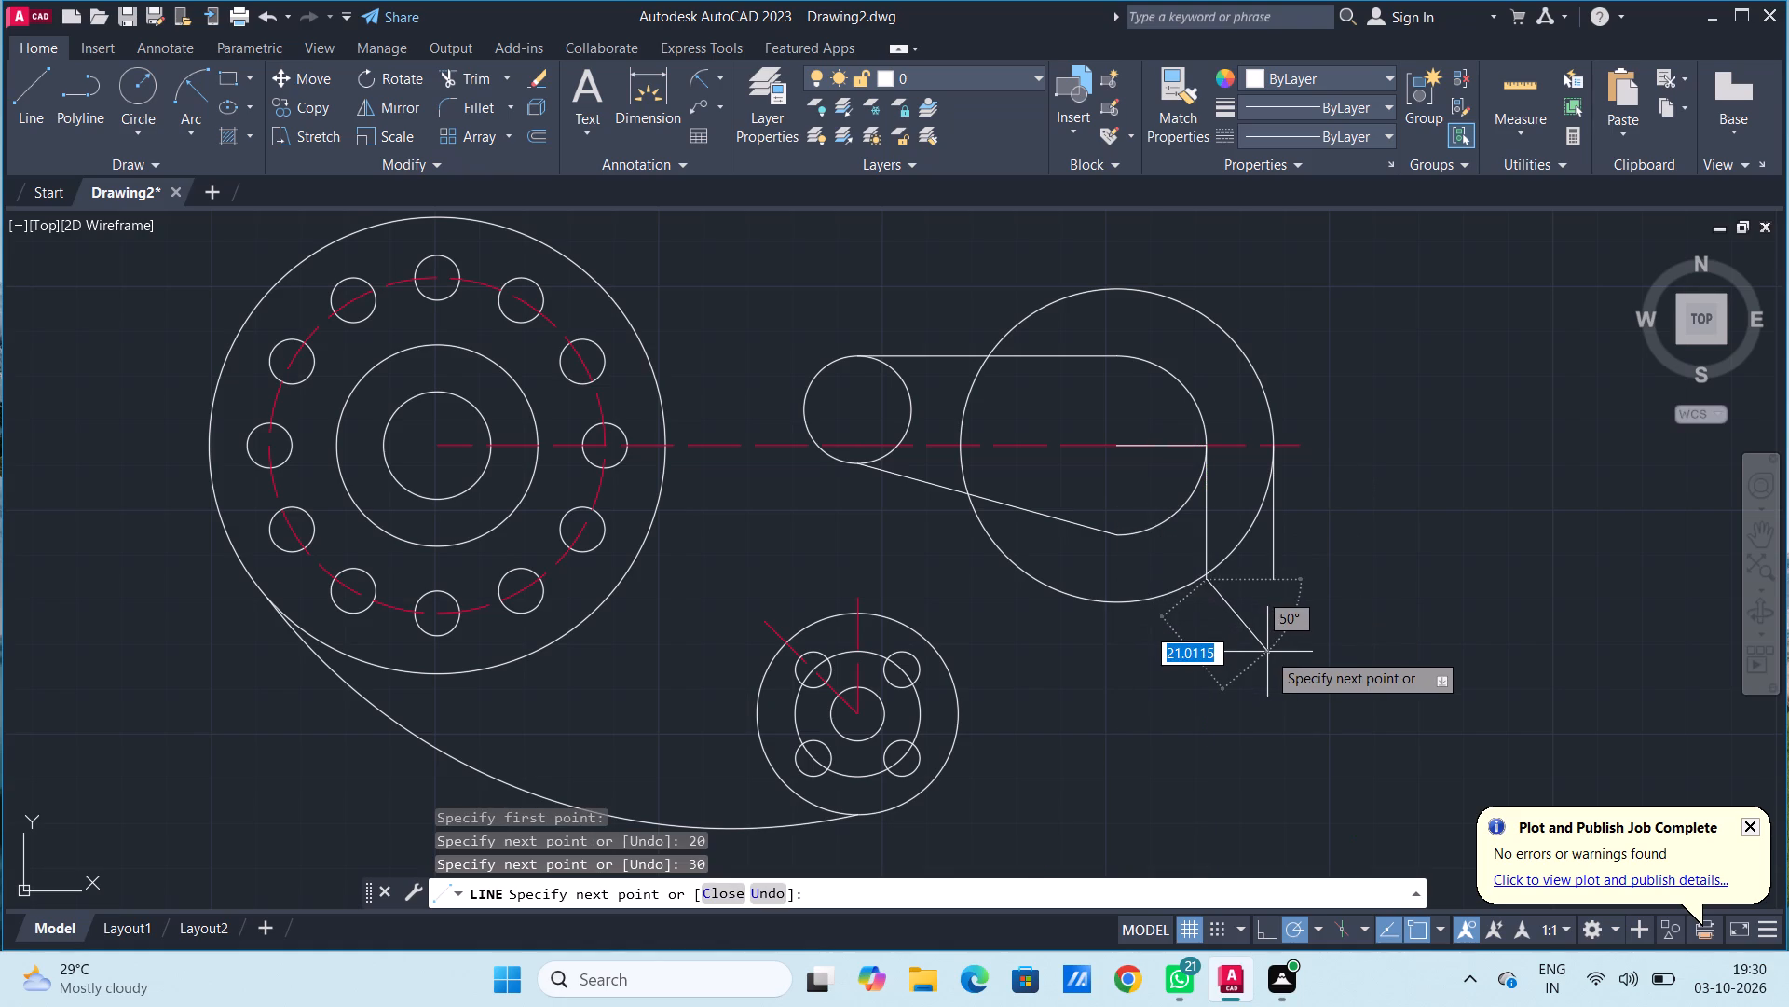
{"action": "key", "text": "Escape"}
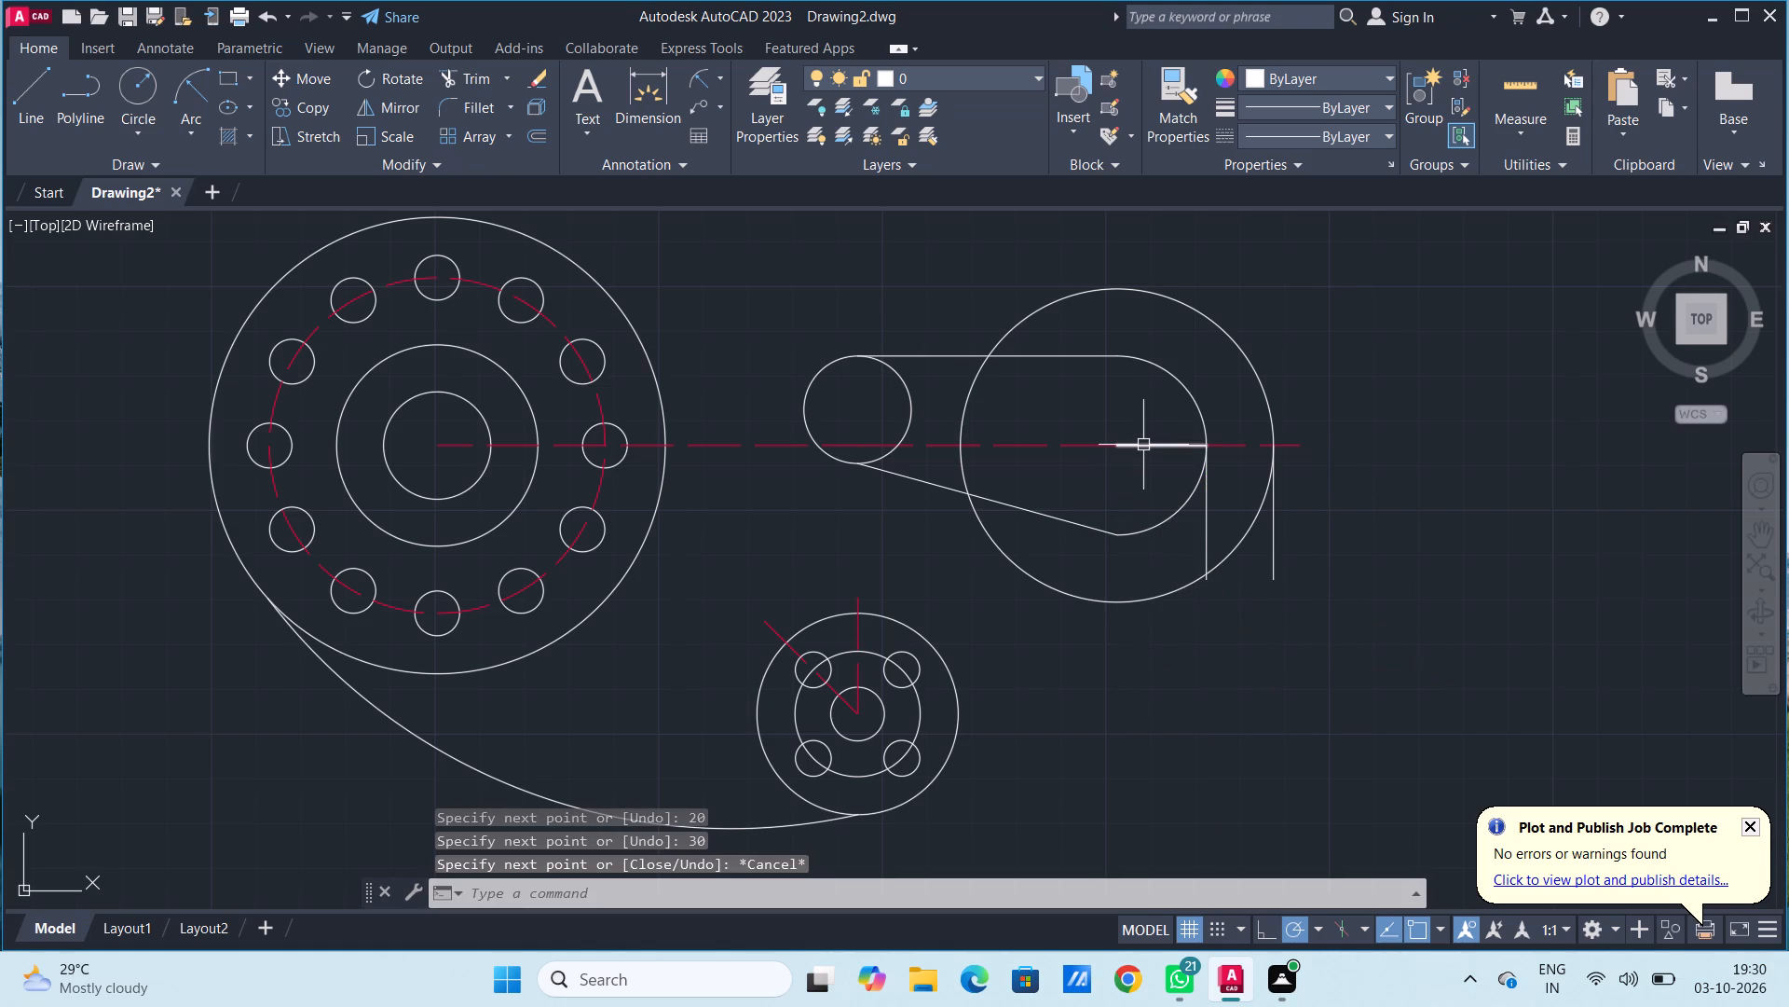
Delete the 20-unit horizontal construction line starting at the radius 35 circle's centre.
{"action": "left_click", "coordinate": [1143, 443]}
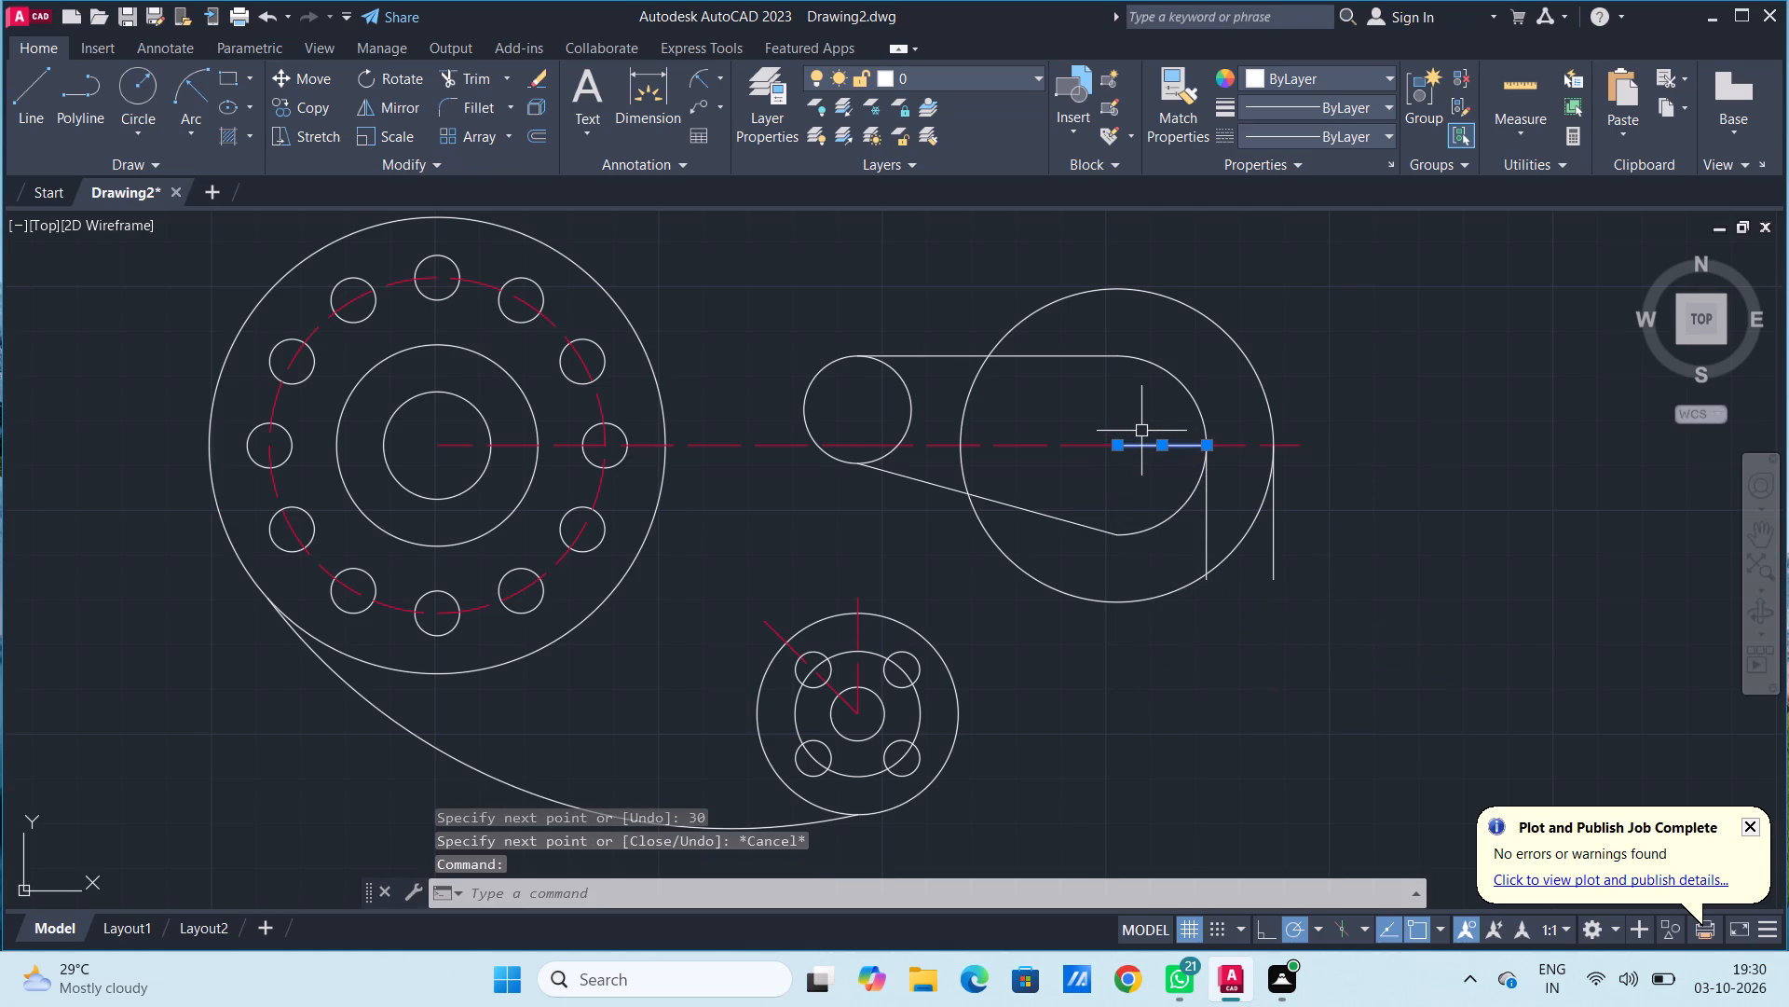
{"action": "key", "text": "Delete"}
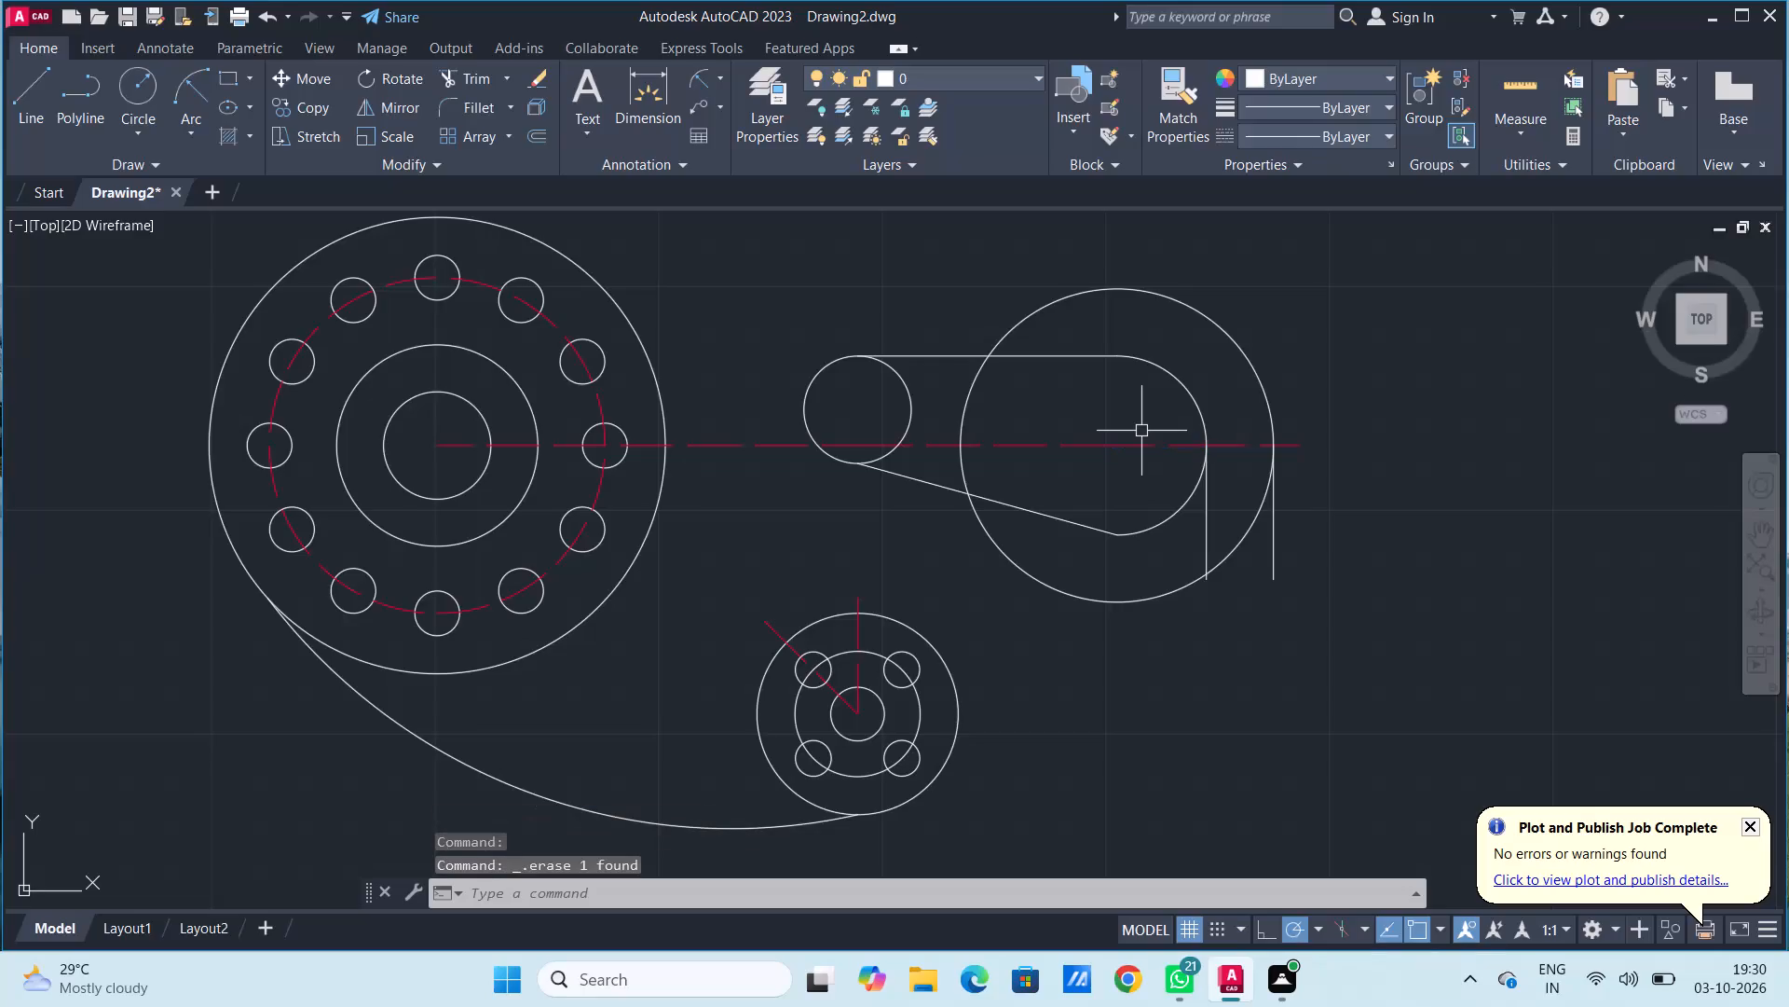
Draw a radius 15 circle centred on the lower end of the inner 30-unit vertical line.
{"action": "scroll", "coordinate": [1233, 596], "scroll_direction": "up", "scroll_amount": 3}
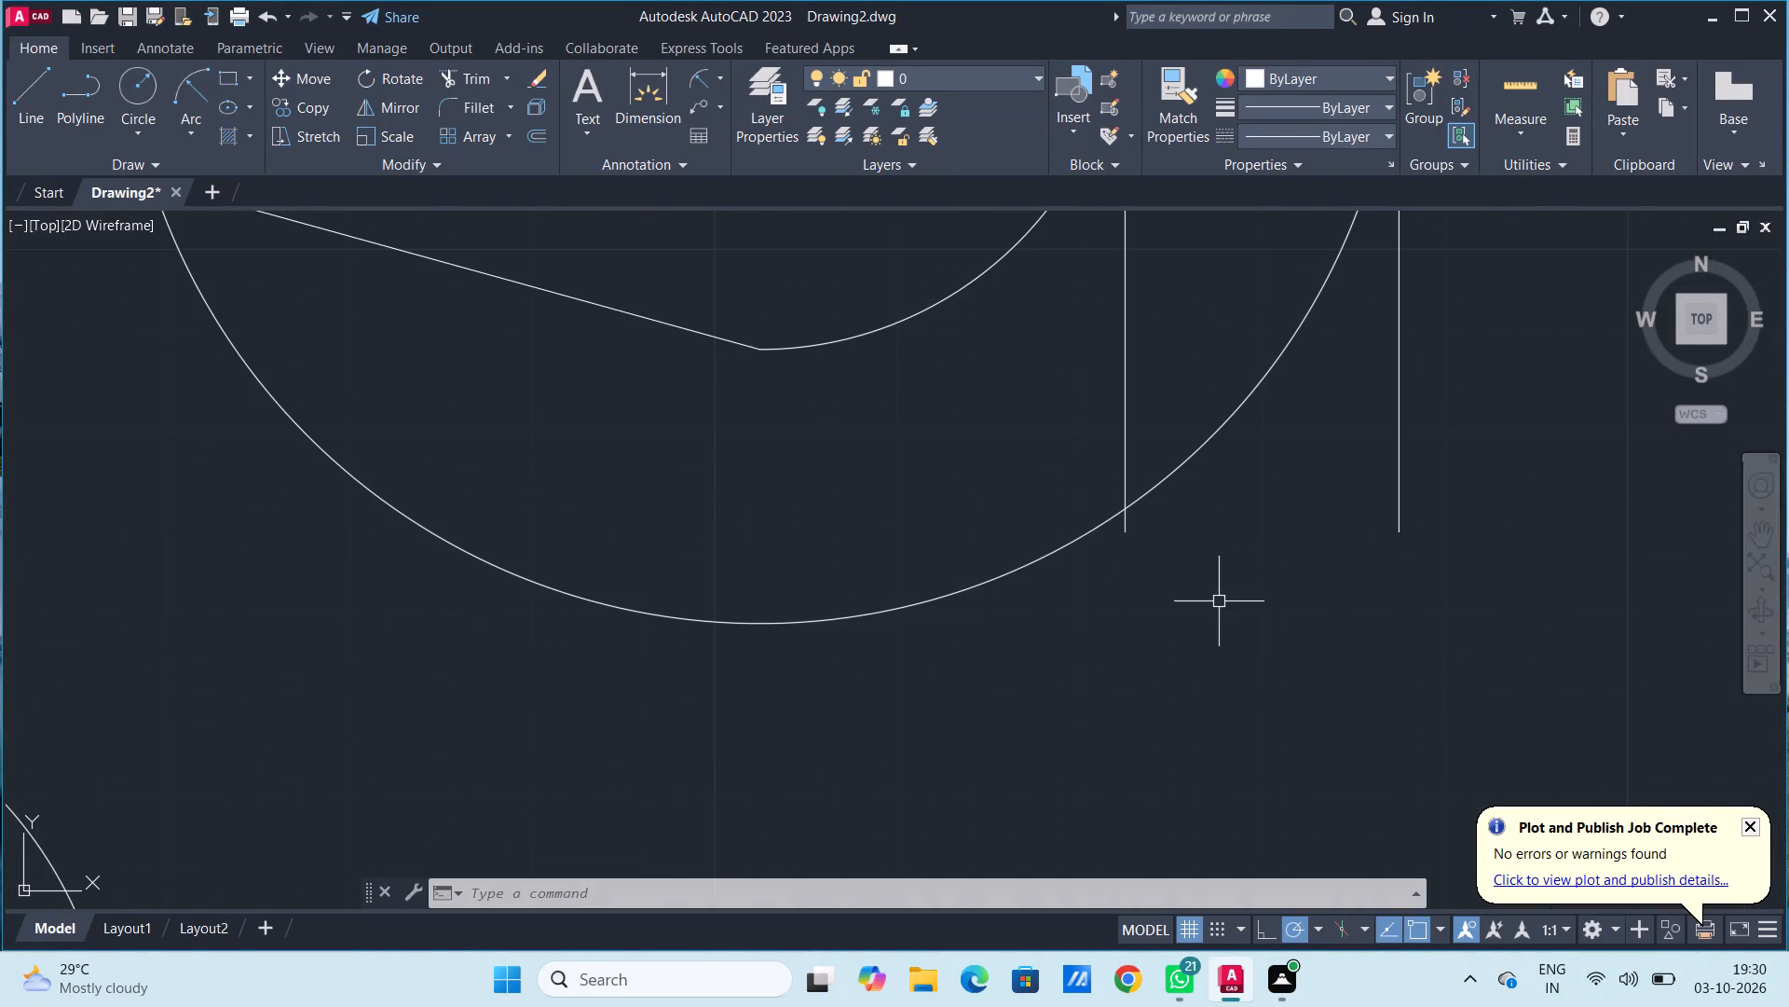
{"action": "left_click_drag", "start_coordinate": [136, 89], "coordinate": [142, 101]}
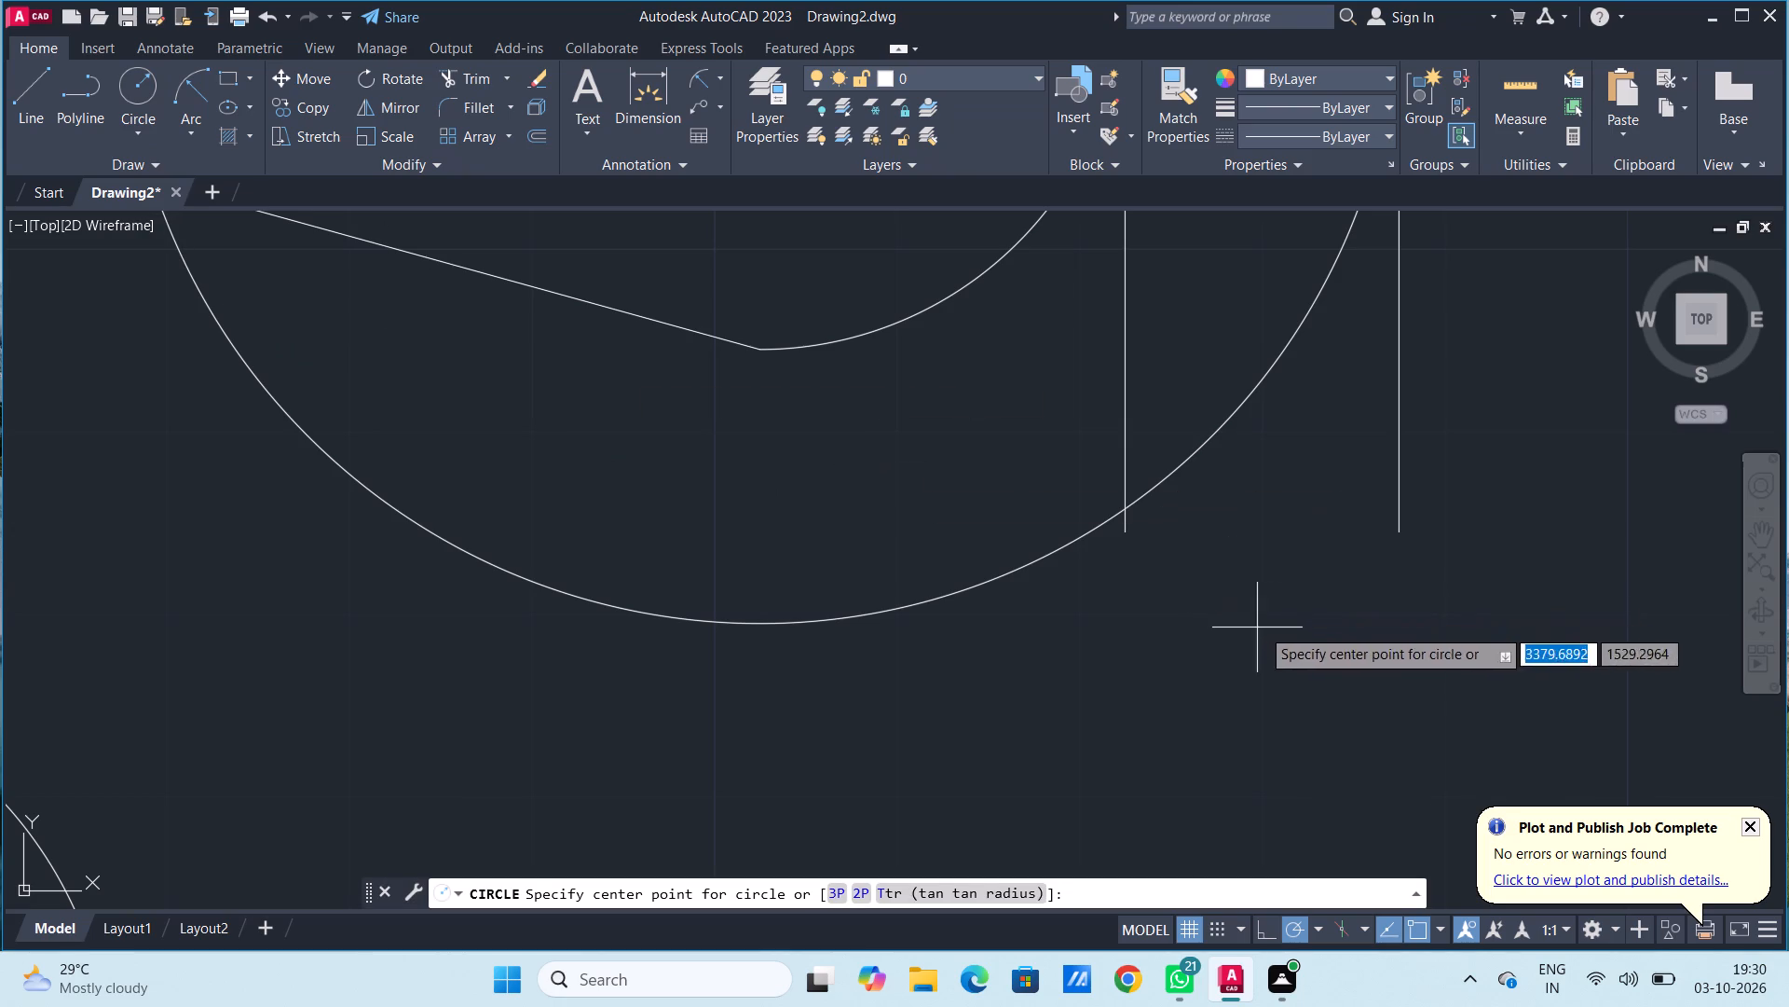
{"action": "left_click", "coordinate": [1126, 532]}
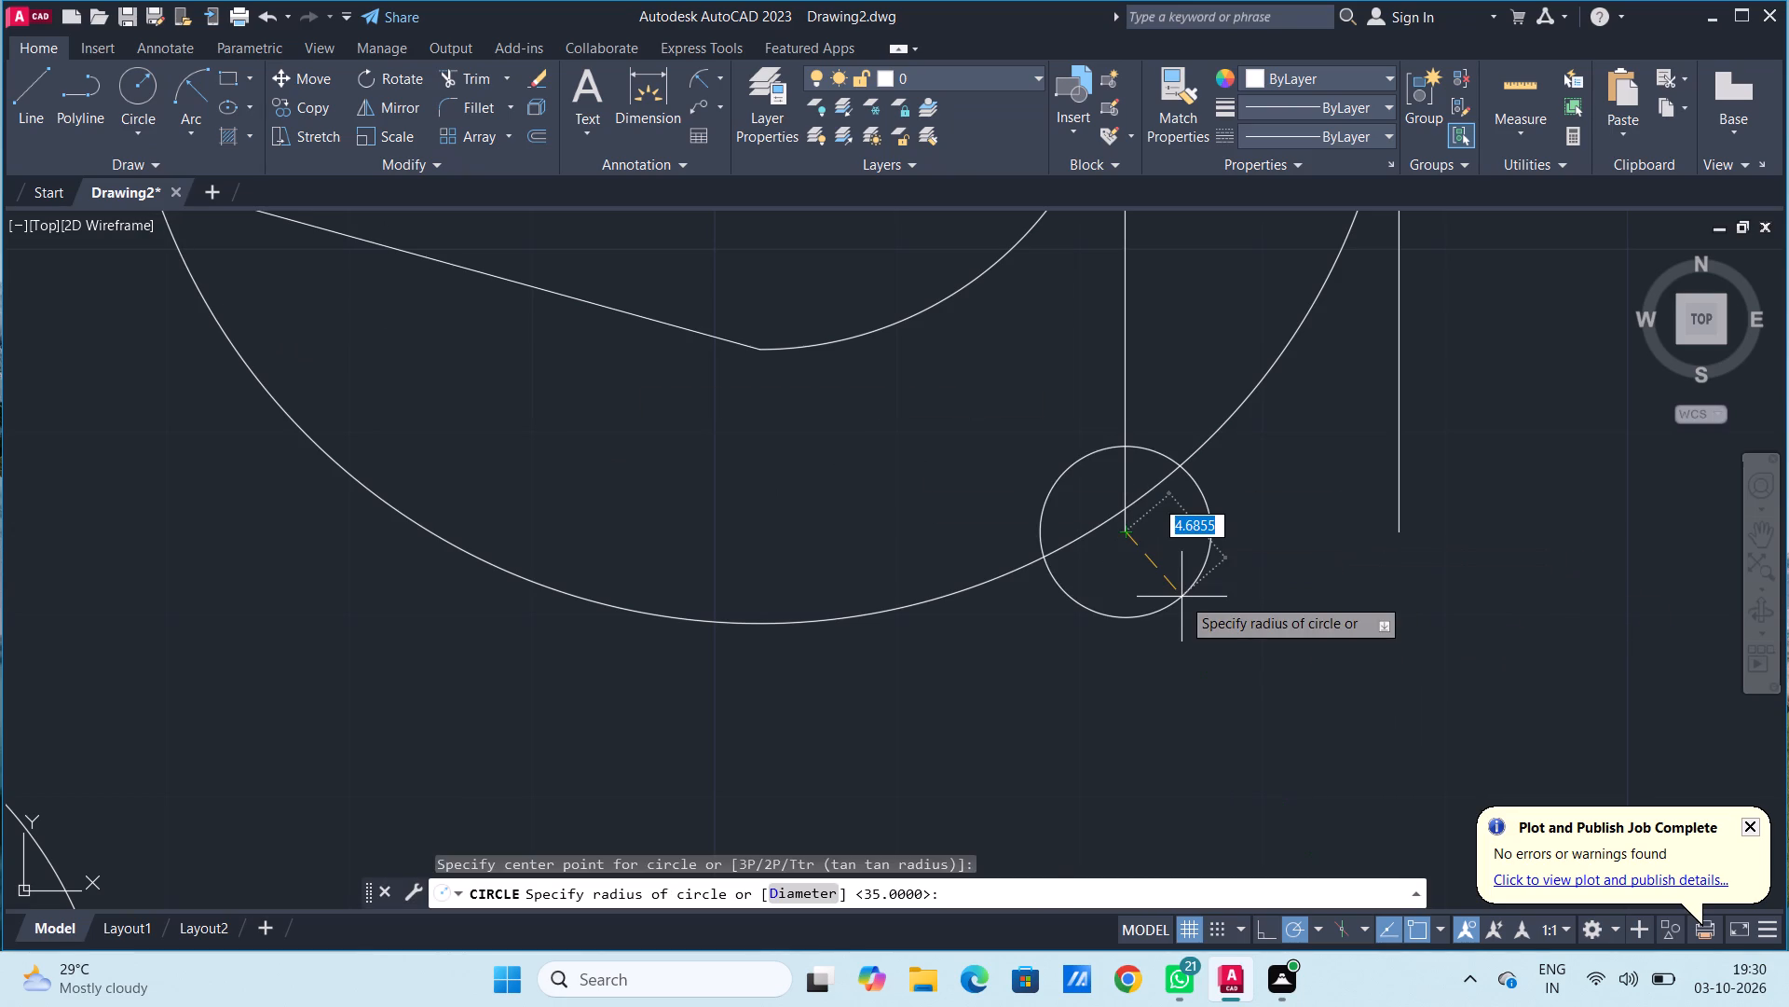
{"action": "type", "text": "15"}
{"action": "key", "text": "Return"}
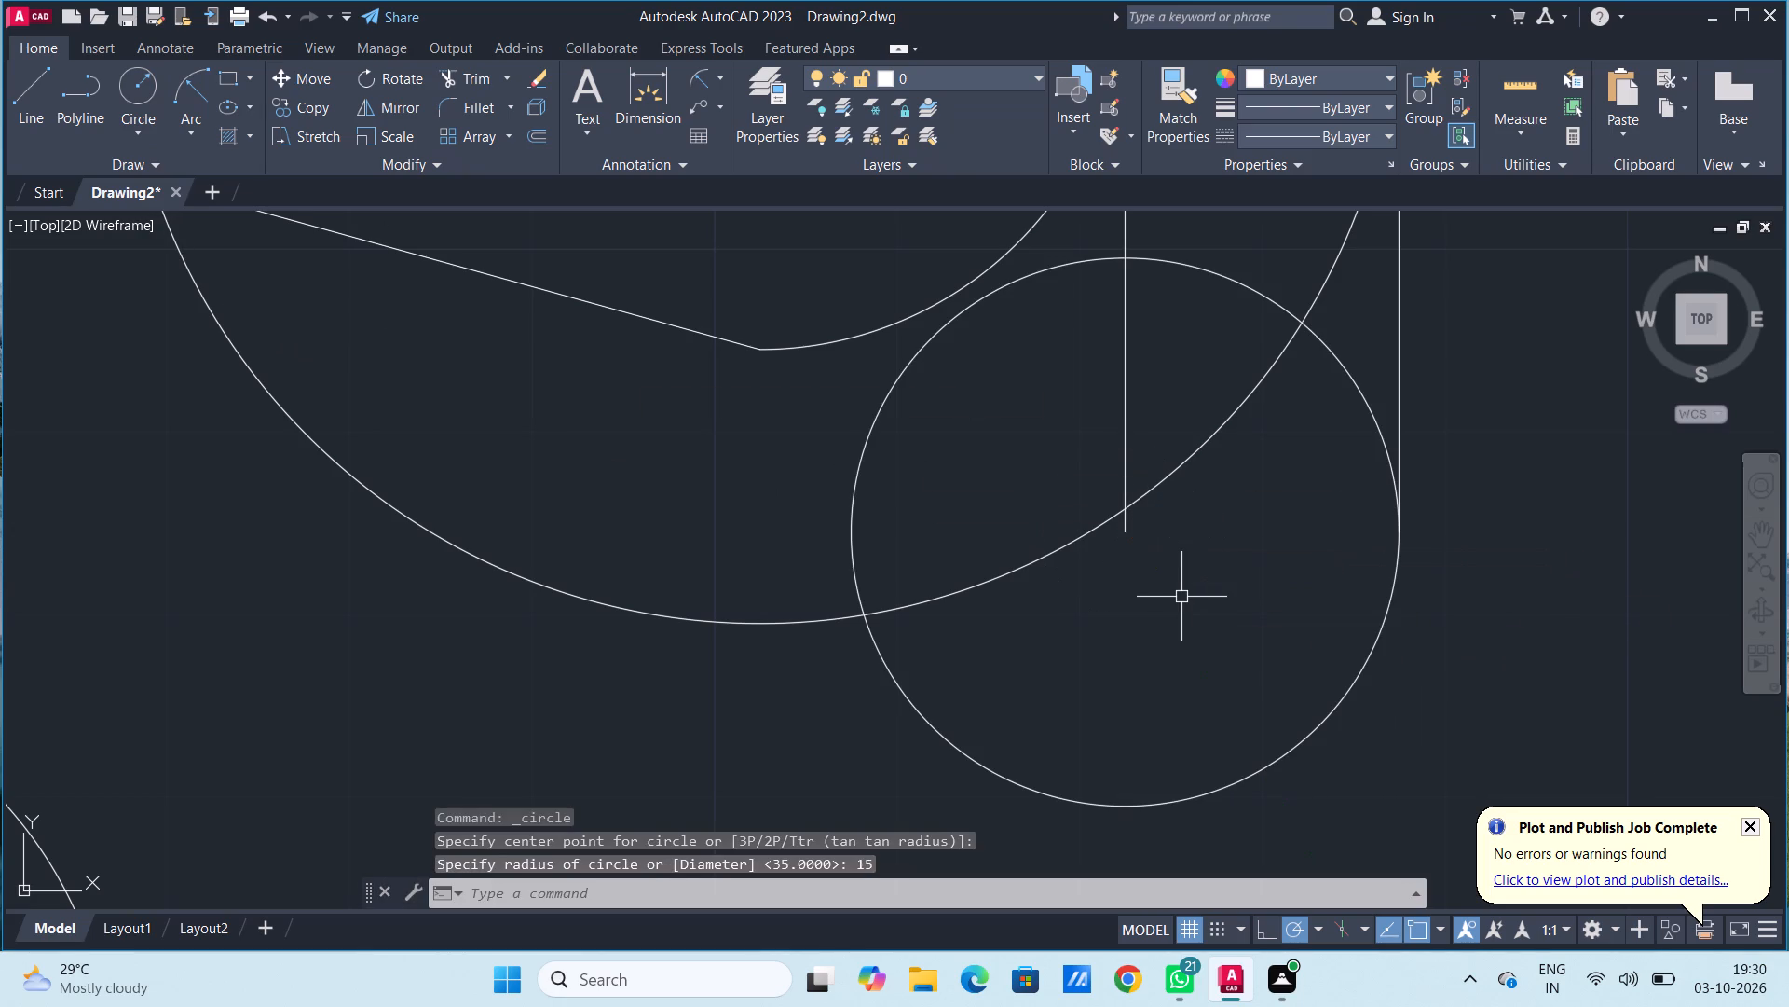
Draw a diameter 14 circle concentric with the radius 15 circle.
{"action": "scroll", "coordinate": [1257, 462], "scroll_direction": "down", "scroll_amount": 1}
{"action": "scroll", "coordinate": [1257, 462], "scroll_direction": "up", "scroll_amount": 2}
{"action": "scroll", "coordinate": [1257, 462], "scroll_direction": "down", "scroll_amount": 2}
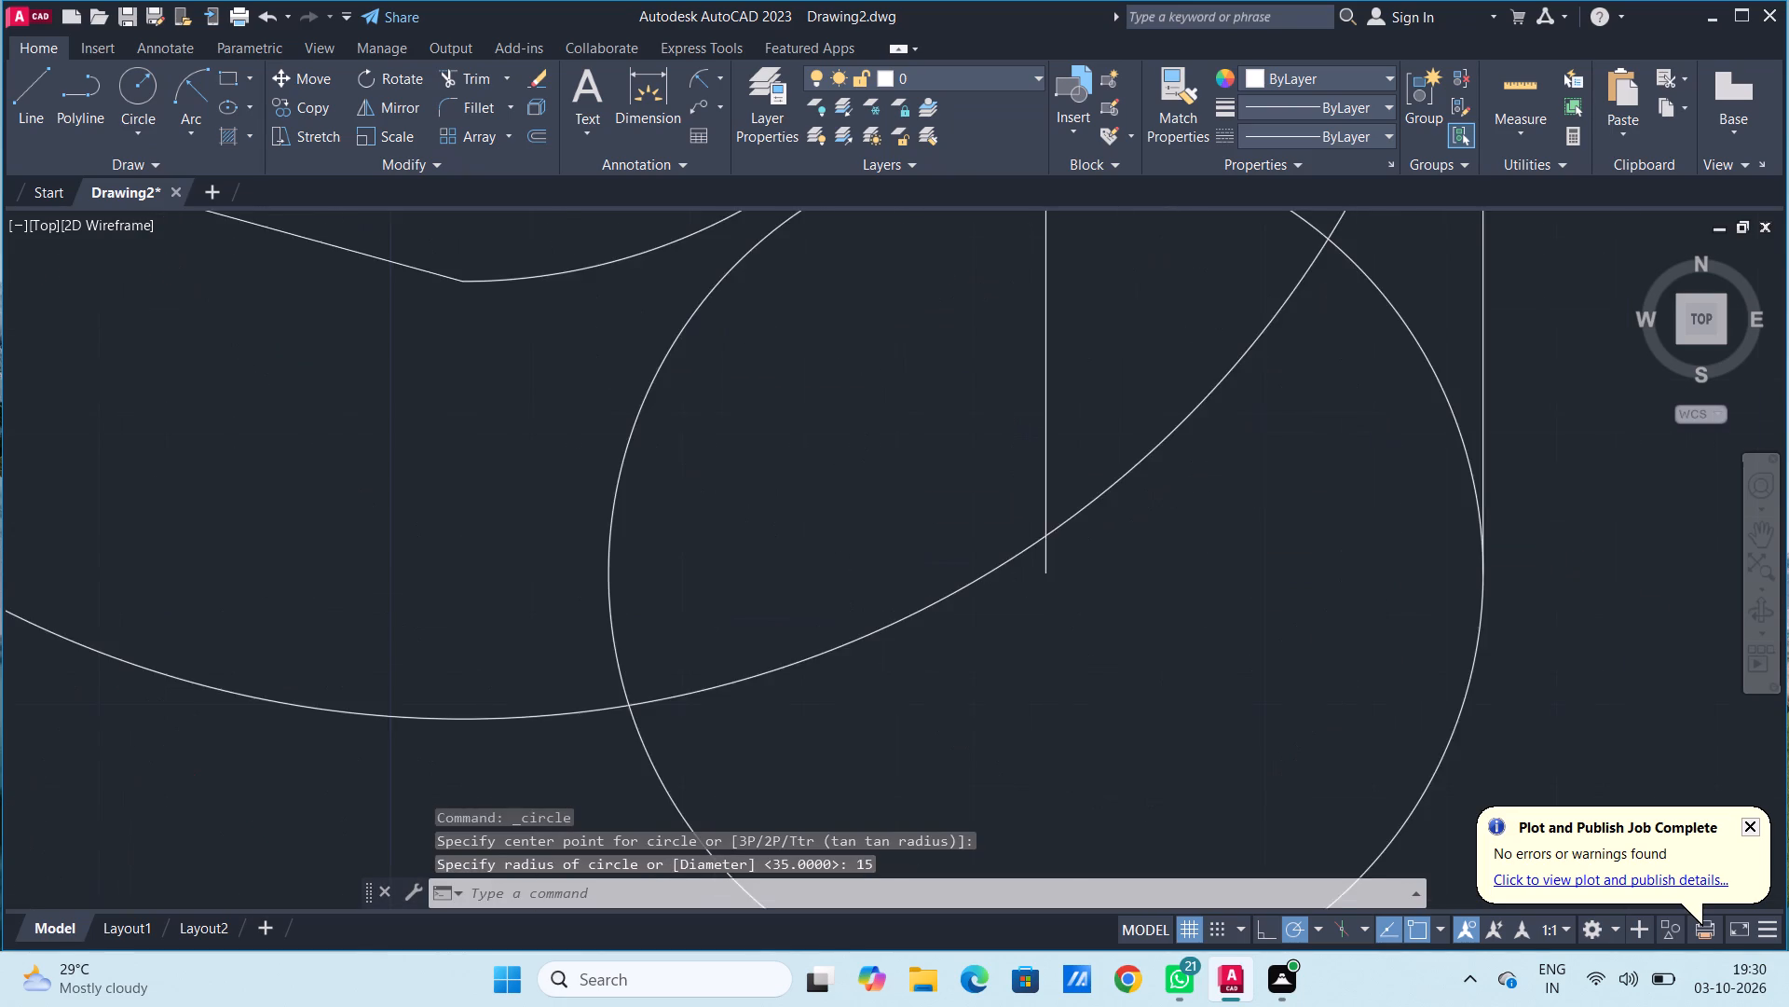
{"action": "scroll", "coordinate": [1257, 462], "scroll_direction": "down", "scroll_amount": 4}
{"action": "middle_click_drag", "start_coordinate": [1246, 259], "coordinate": [1257, 321]}
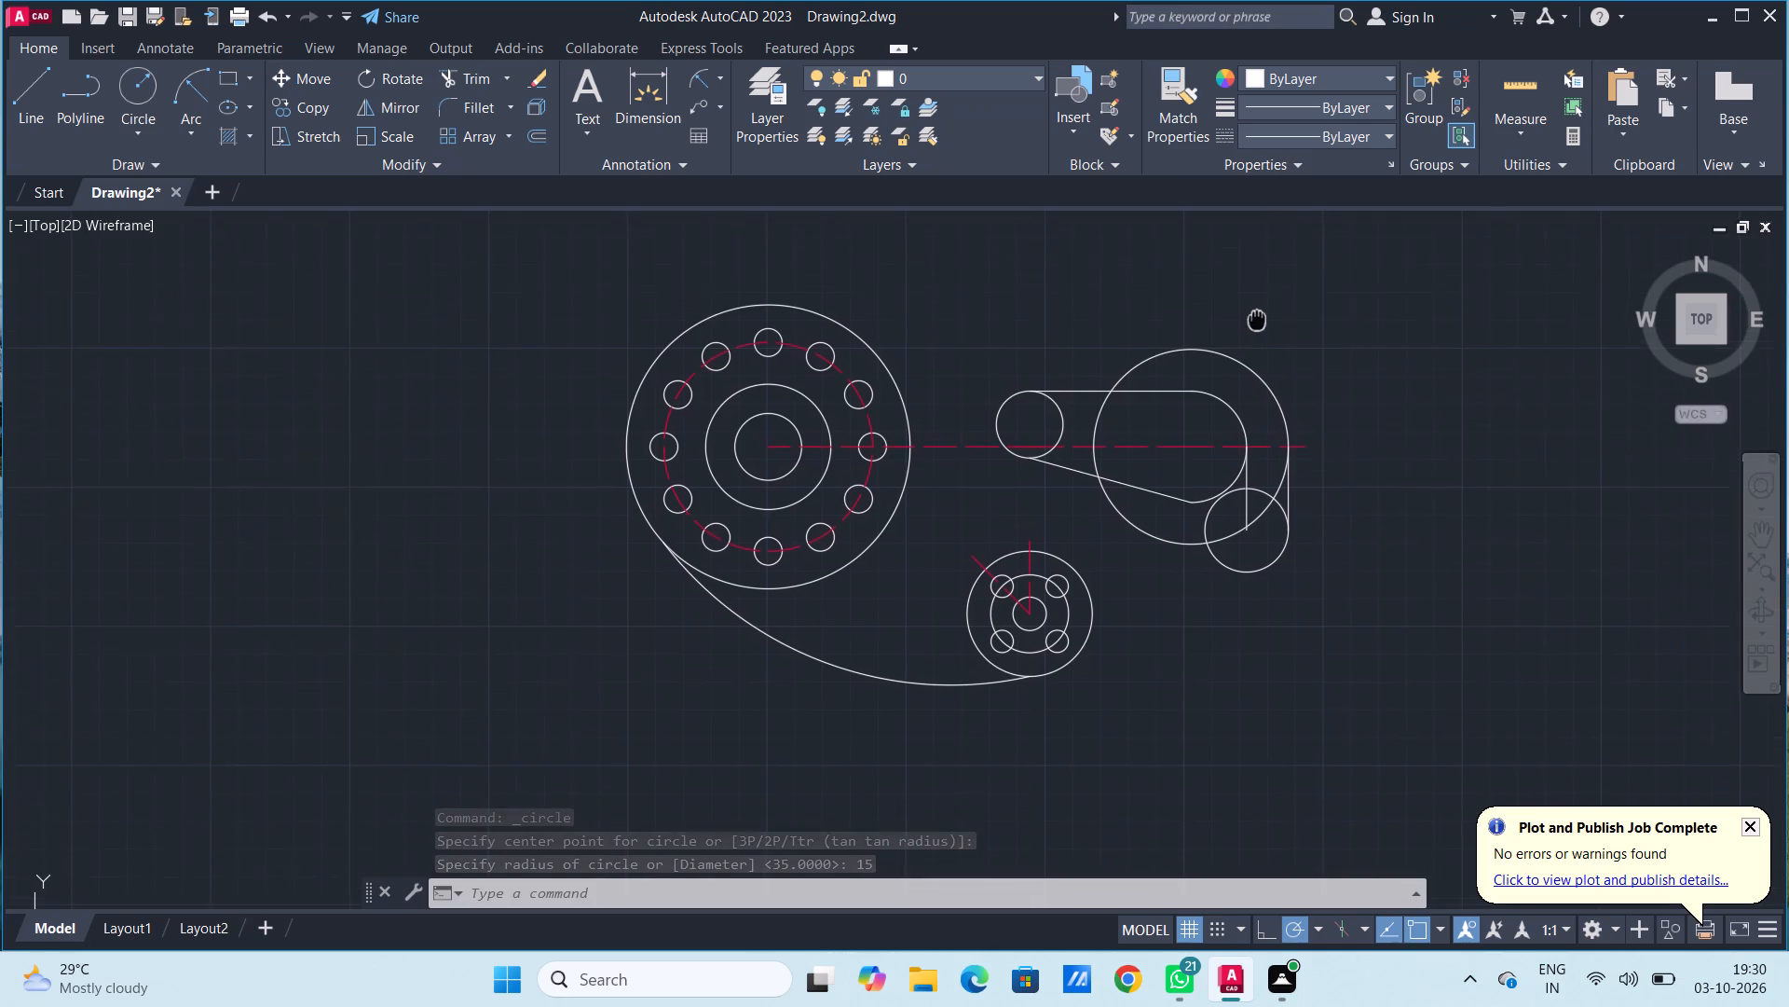
{"action": "middle_click_drag", "start_coordinate": [1257, 321], "coordinate": [1244, 337]}
{"action": "scroll", "coordinate": [1267, 530], "scroll_direction": "up", "scroll_amount": 1}
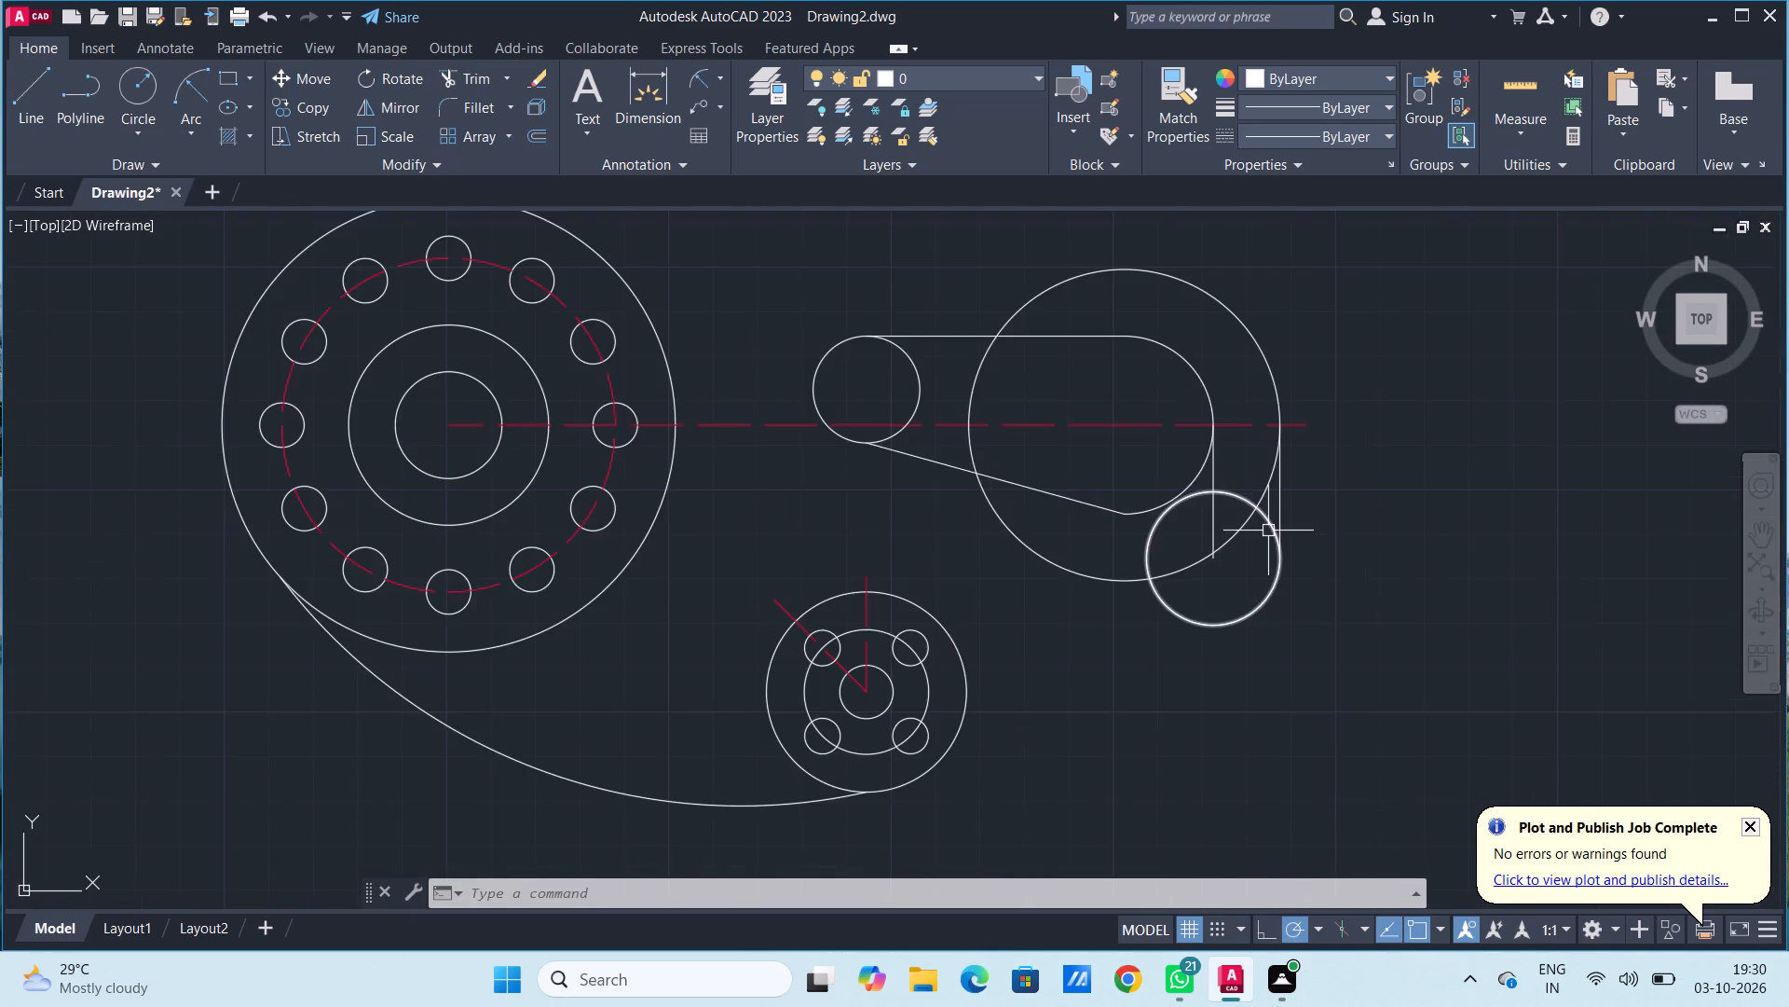
{"action": "scroll", "coordinate": [1267, 531], "scroll_direction": "up", "scroll_amount": 2}
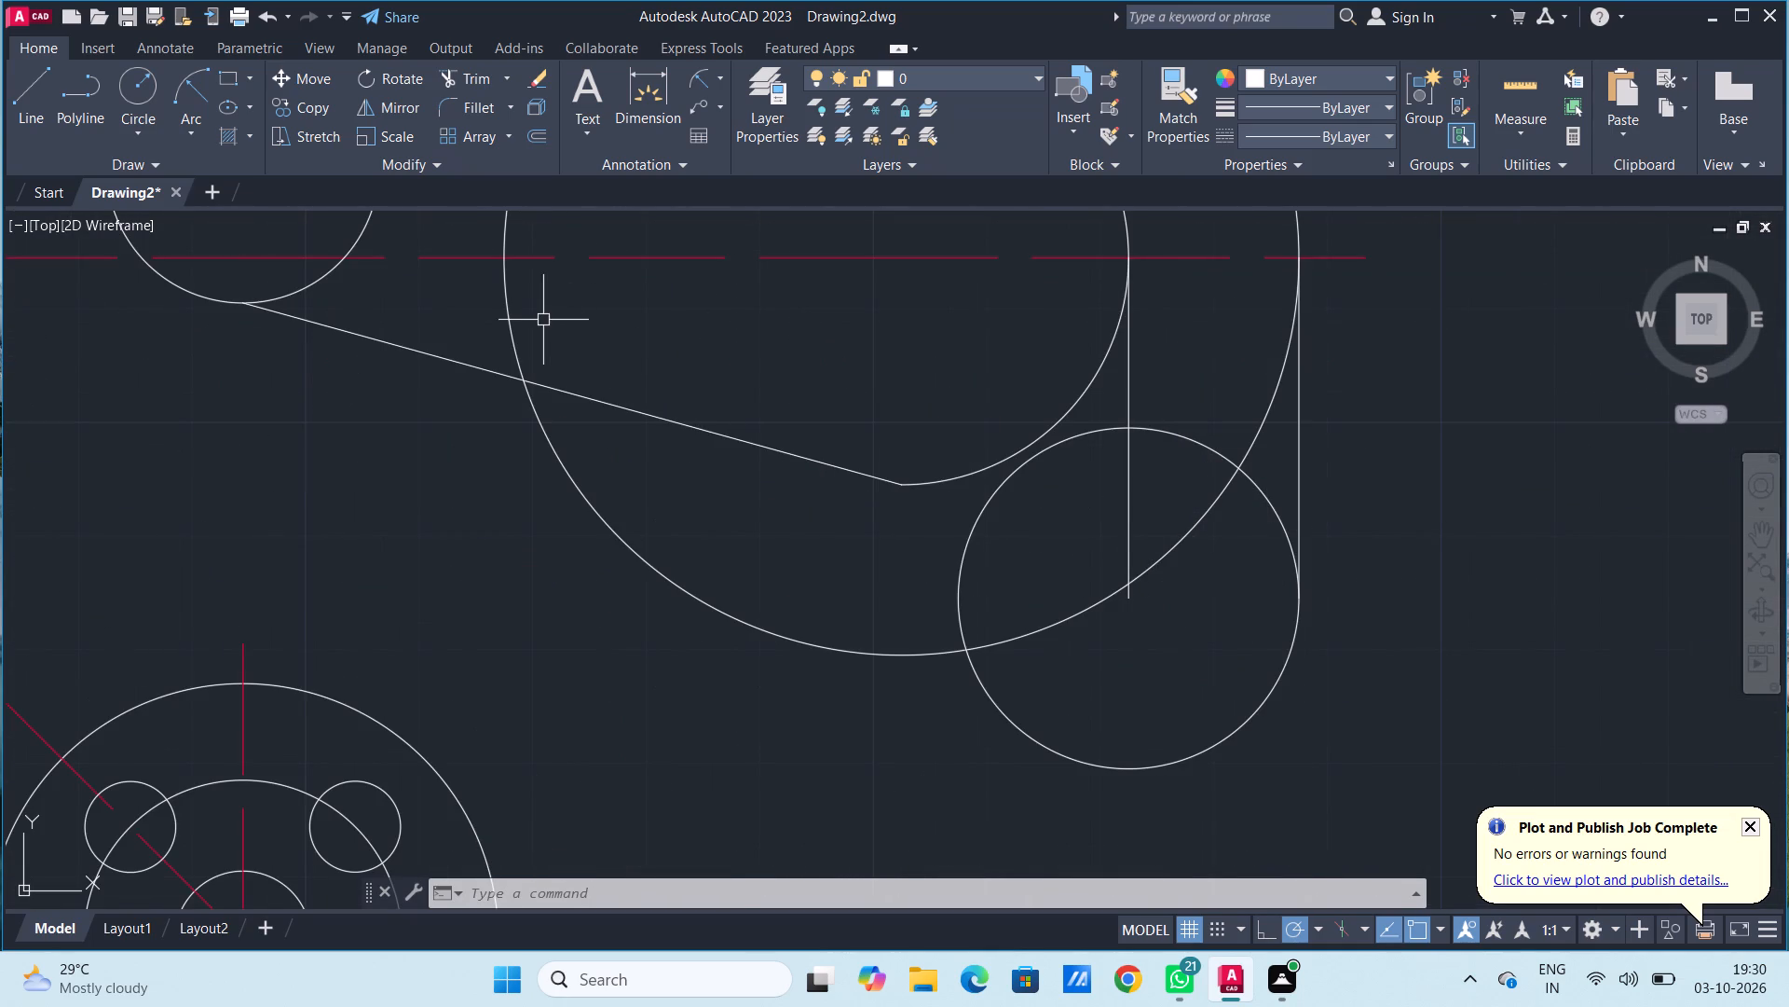
{"action": "left_click", "coordinate": [136, 132]}
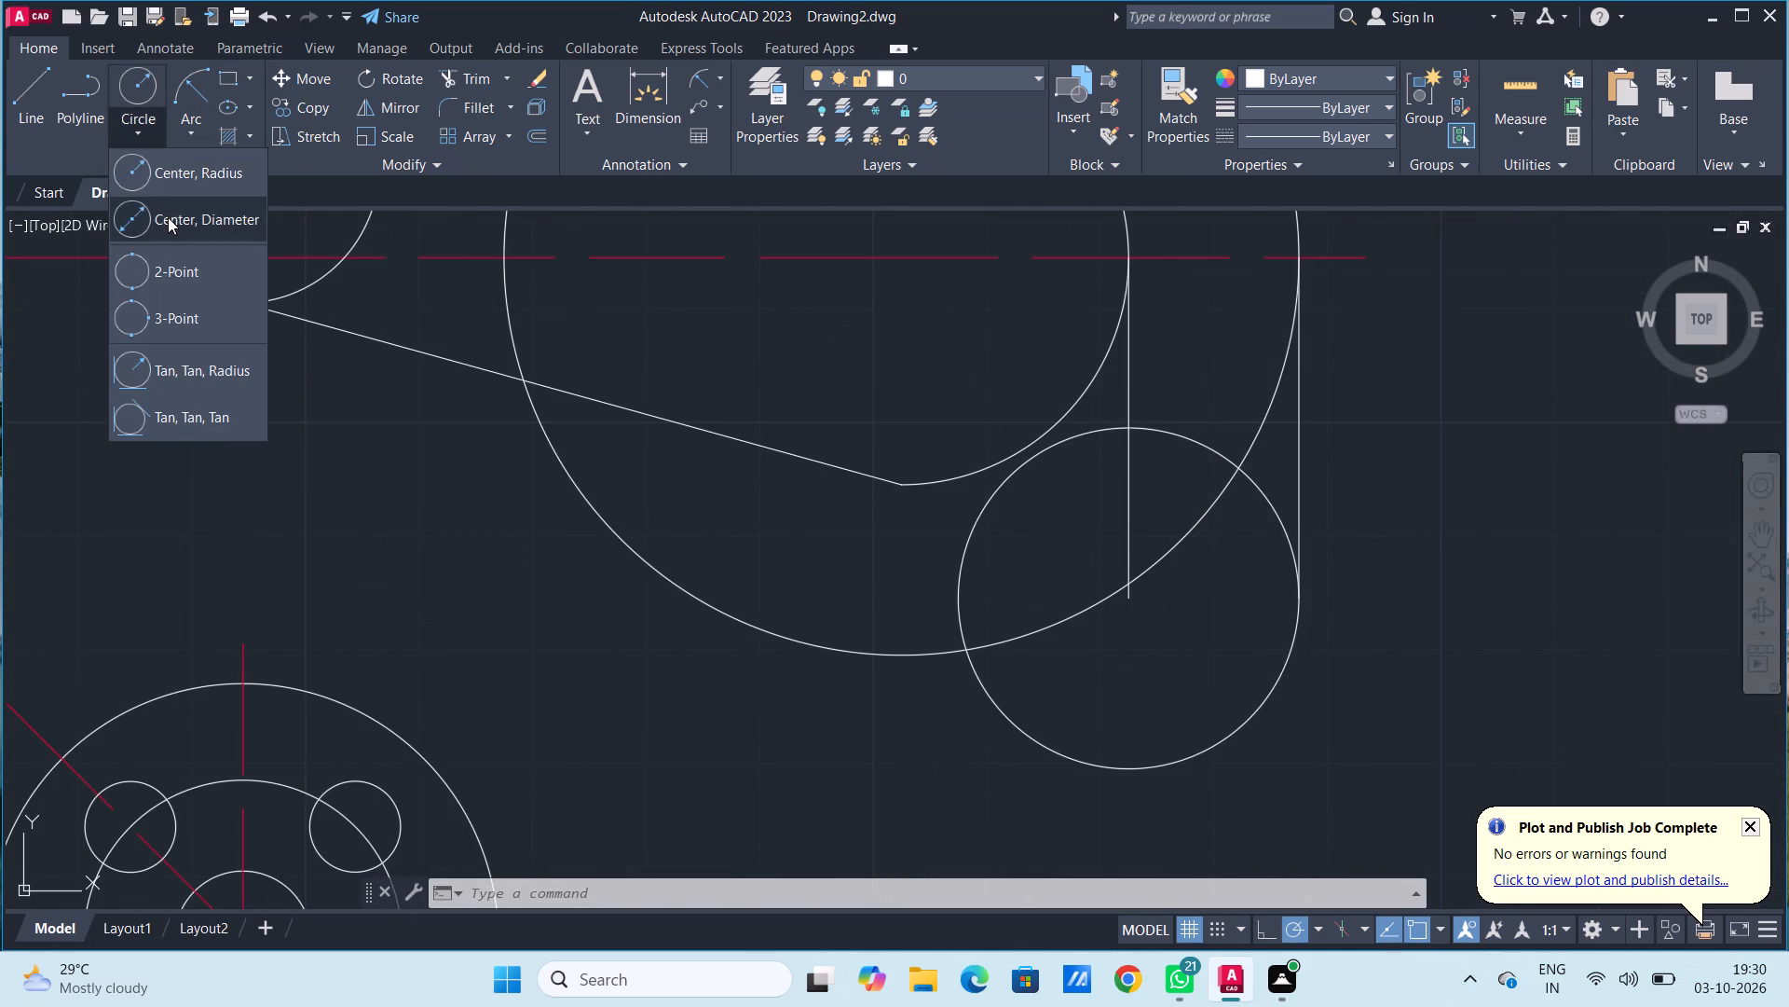
{"action": "left_click", "coordinate": [165, 209]}
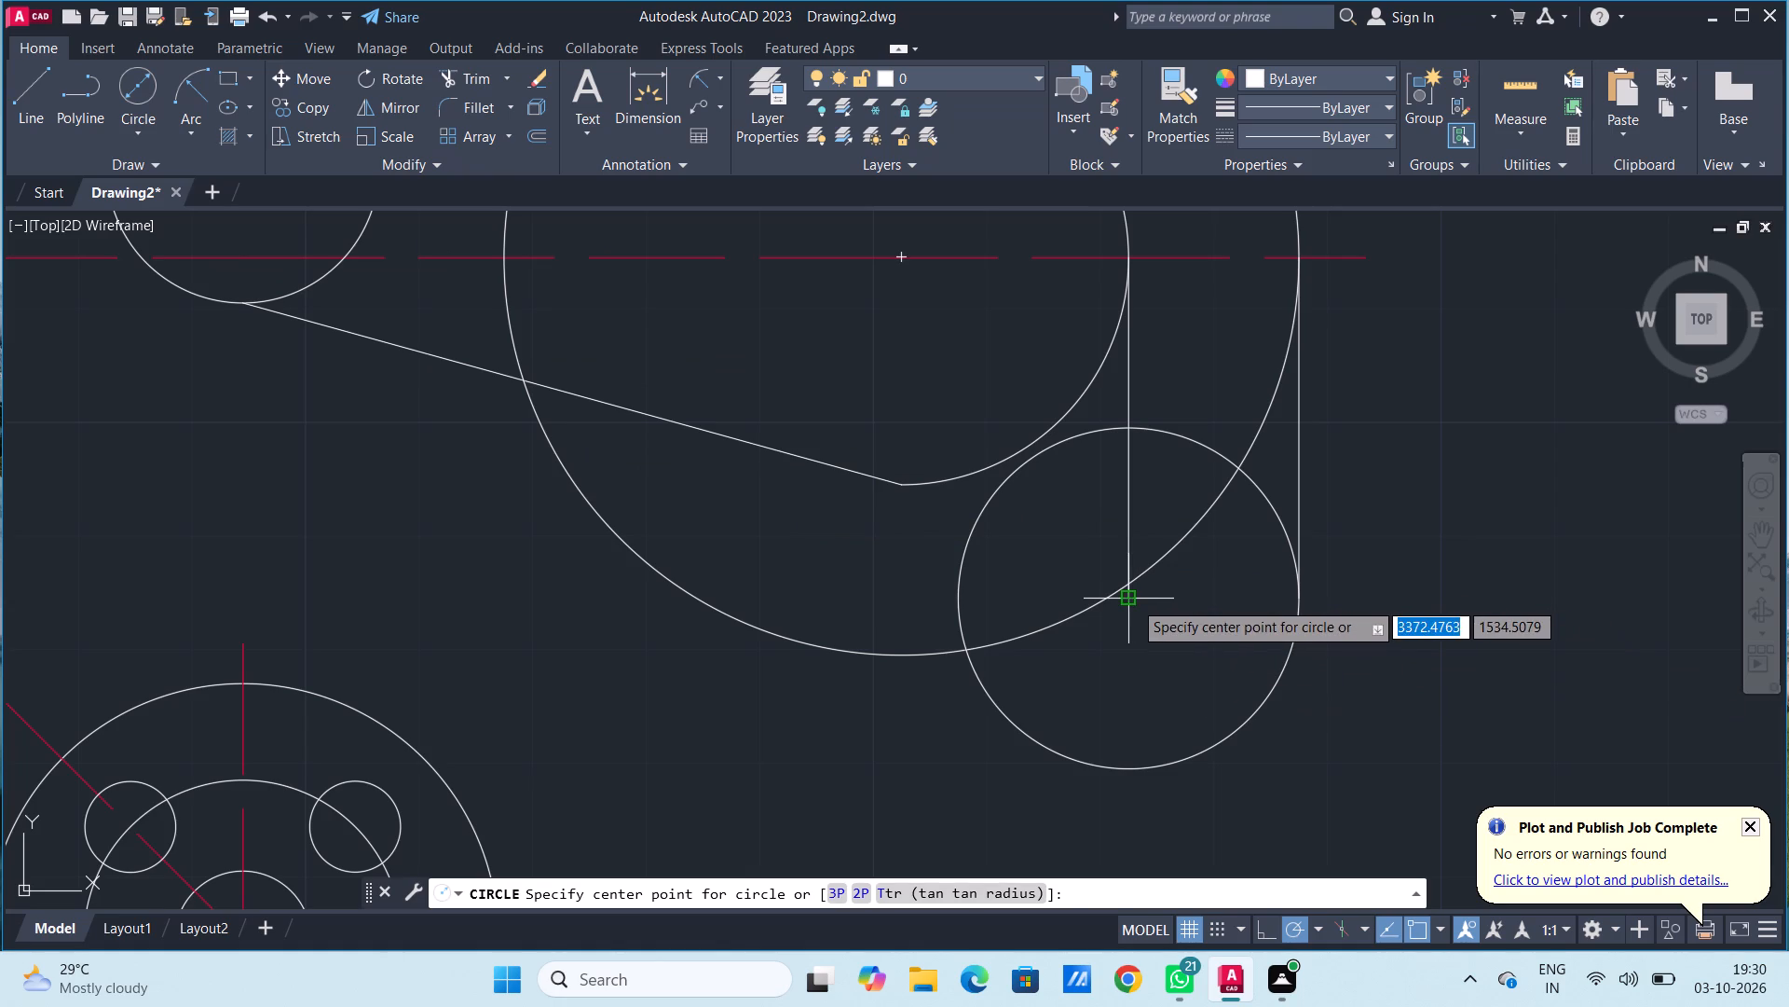
{"action": "left_click", "coordinate": [1133, 600]}
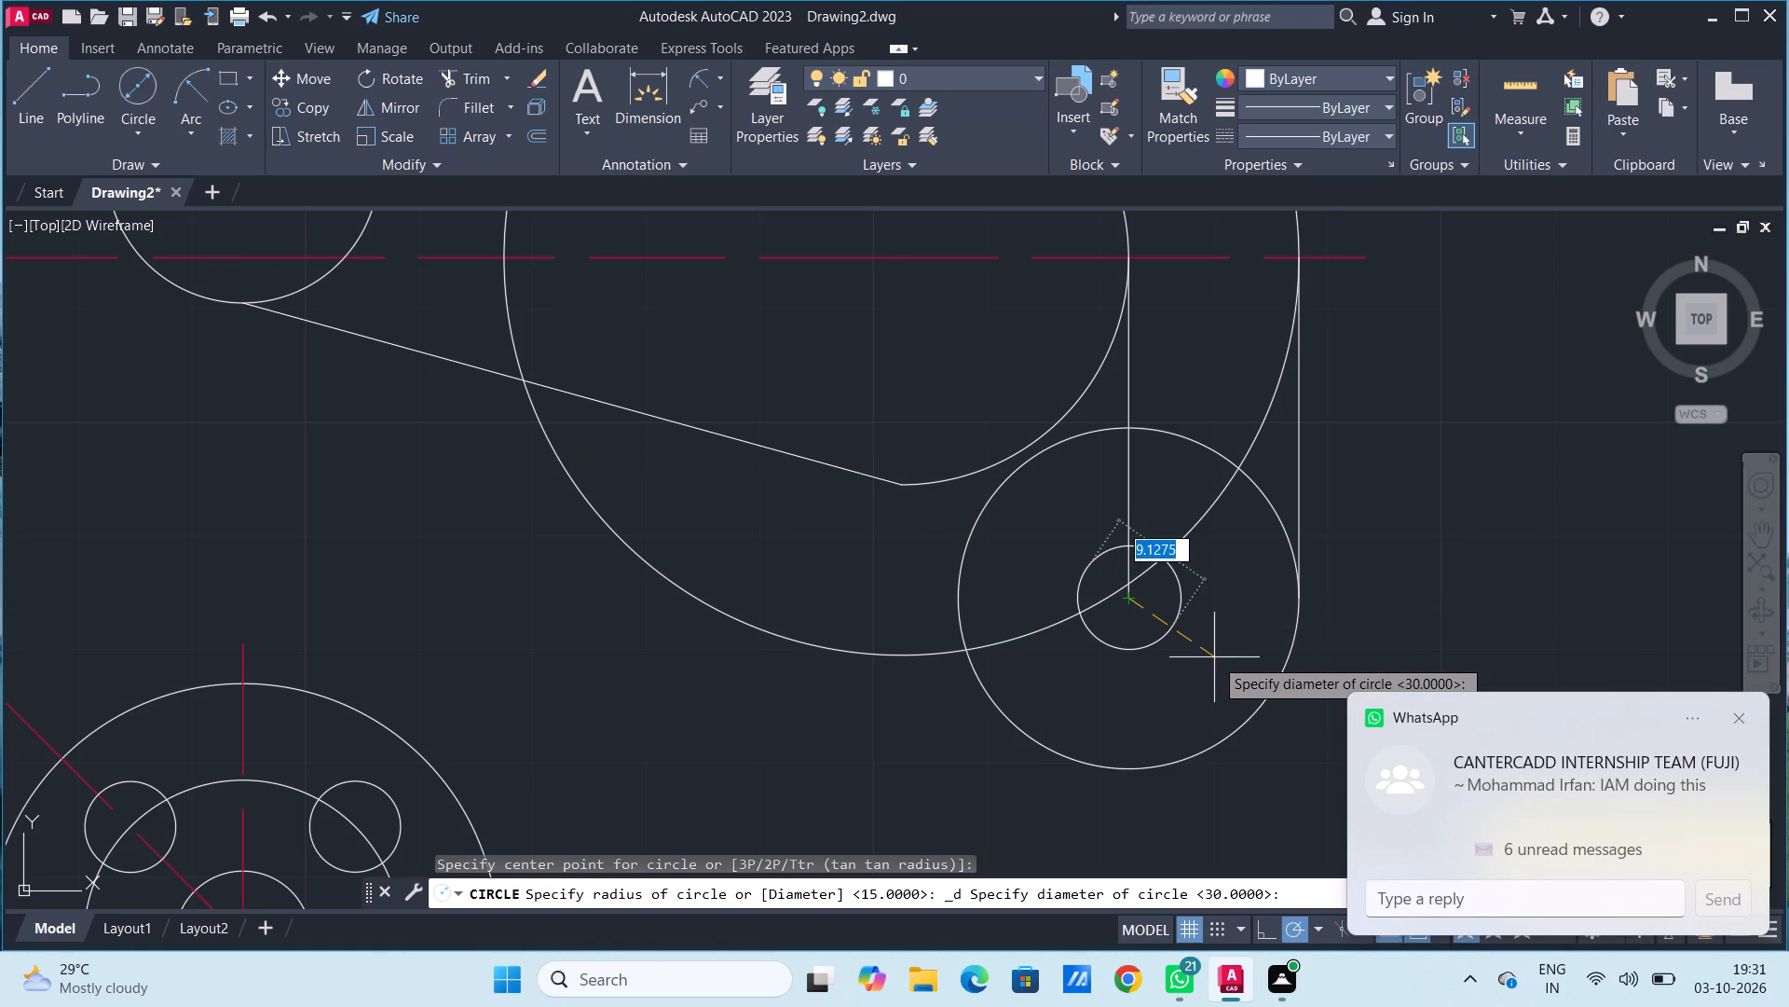
{"action": "type", "text": "14"}
{"action": "key", "text": "Return"}
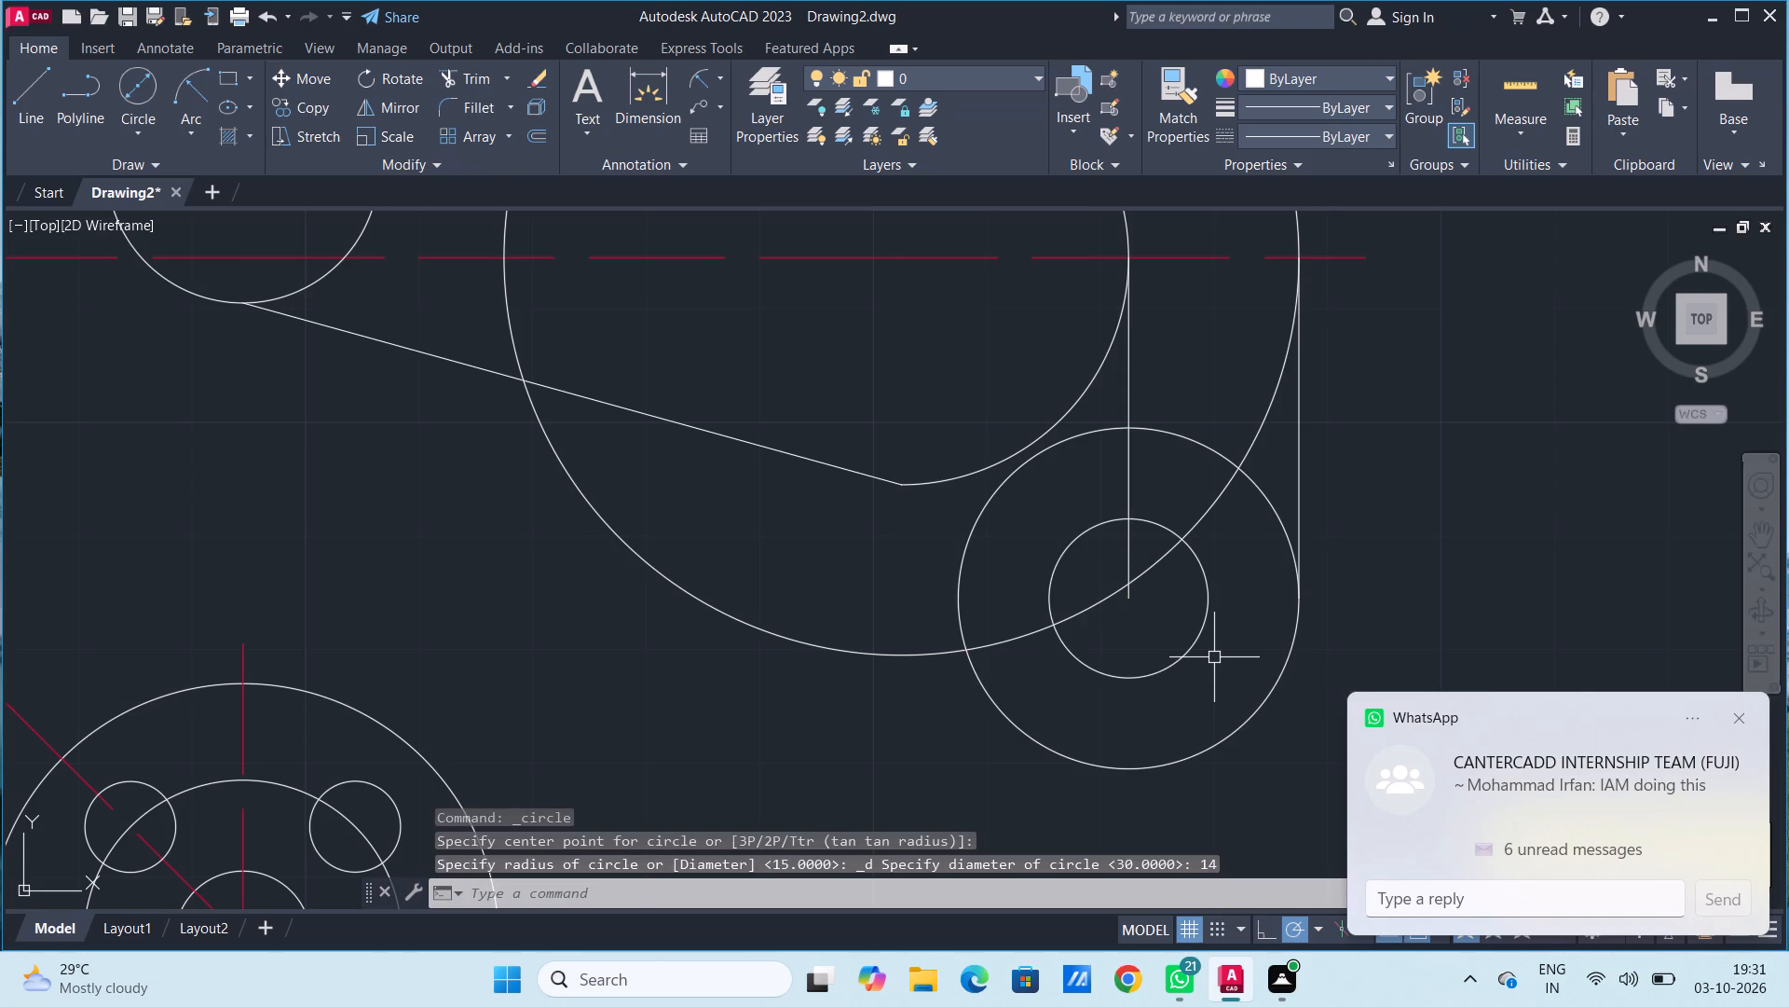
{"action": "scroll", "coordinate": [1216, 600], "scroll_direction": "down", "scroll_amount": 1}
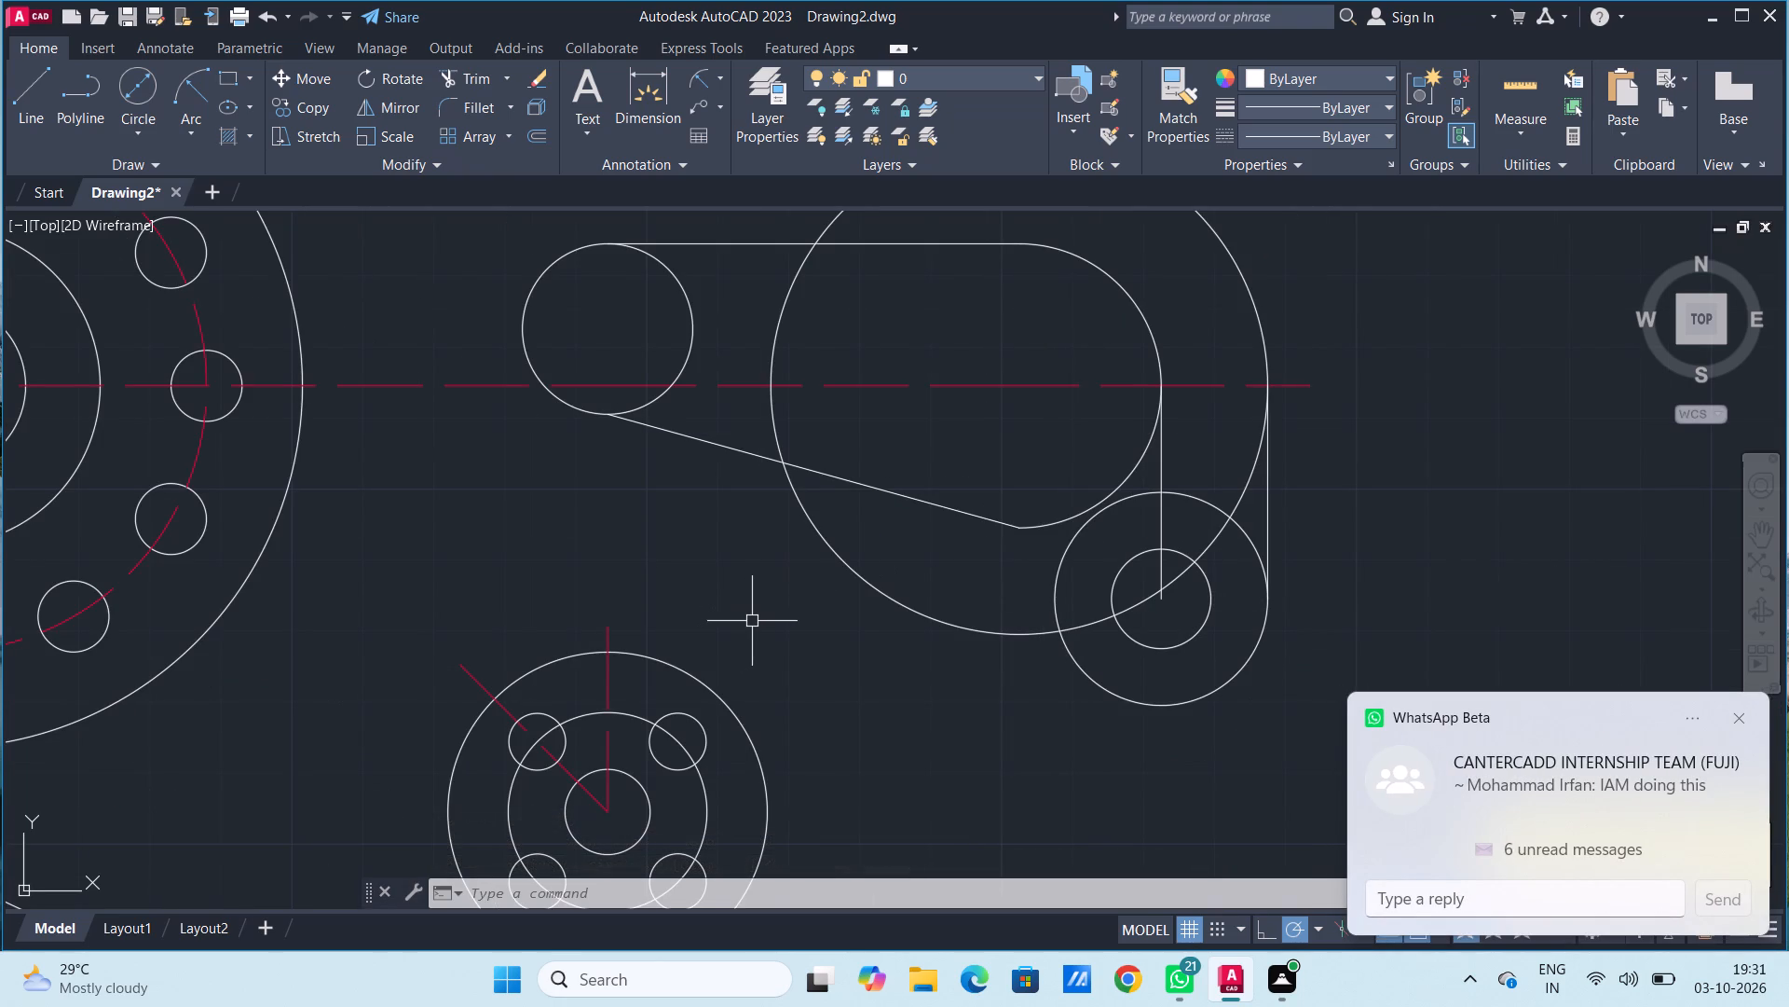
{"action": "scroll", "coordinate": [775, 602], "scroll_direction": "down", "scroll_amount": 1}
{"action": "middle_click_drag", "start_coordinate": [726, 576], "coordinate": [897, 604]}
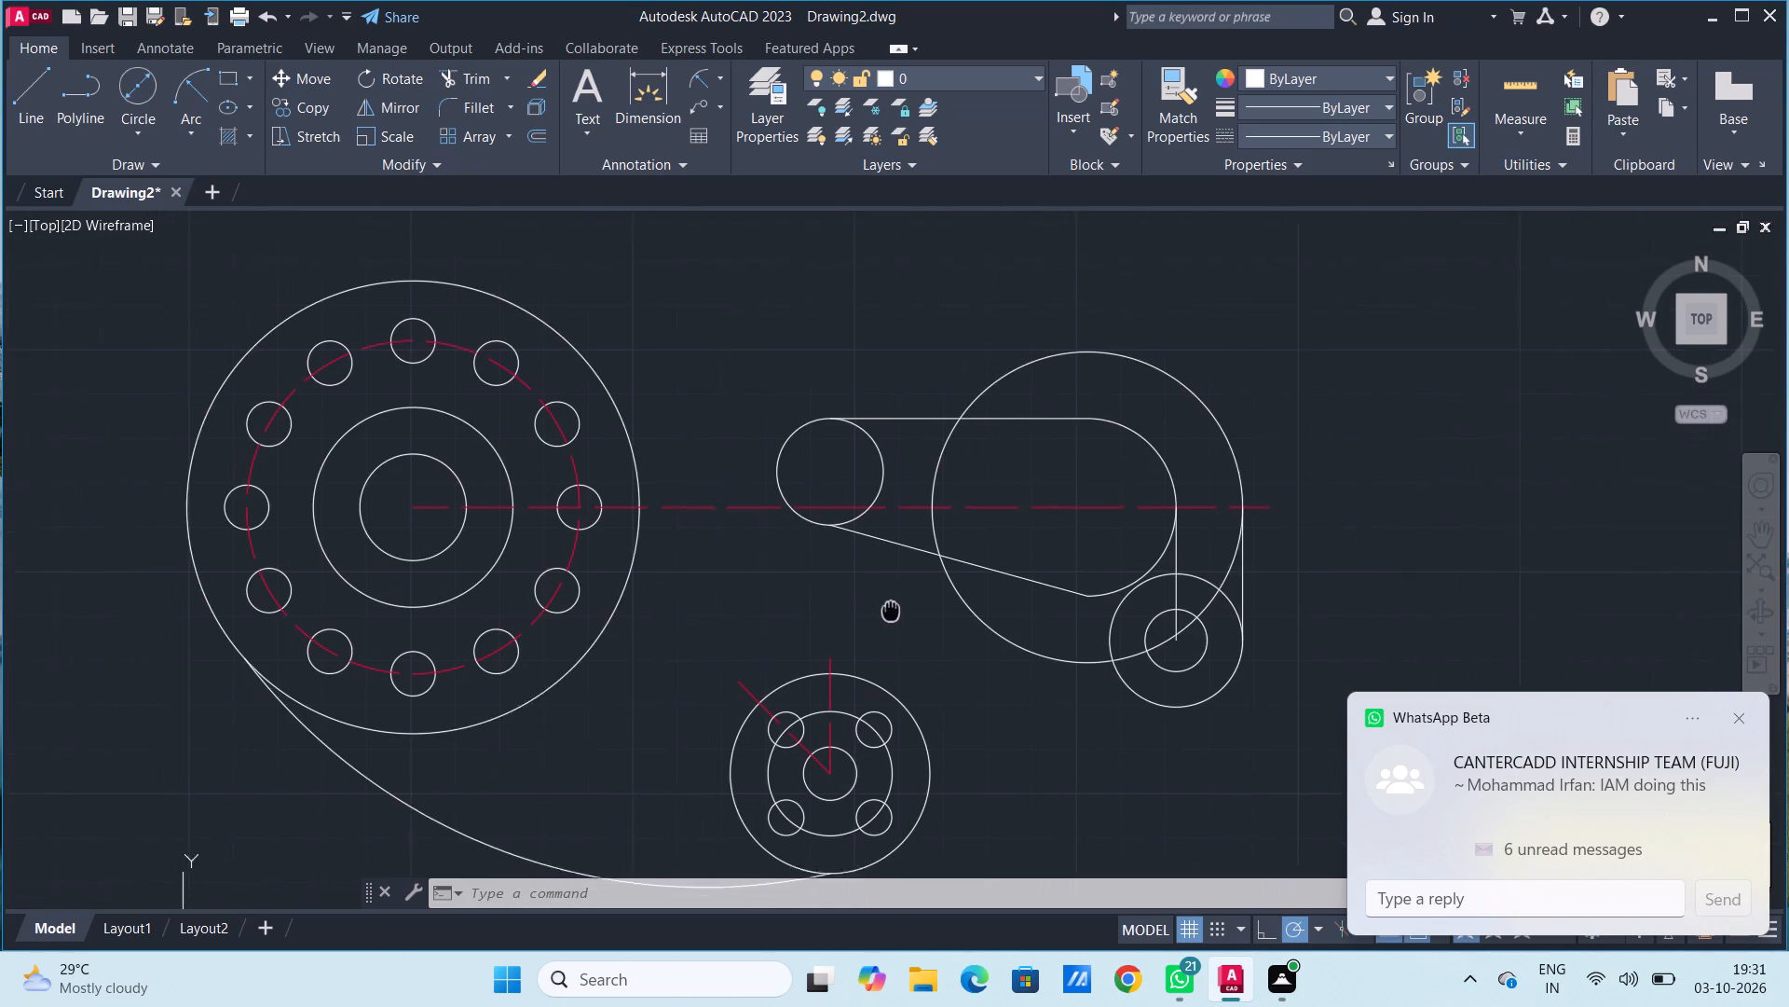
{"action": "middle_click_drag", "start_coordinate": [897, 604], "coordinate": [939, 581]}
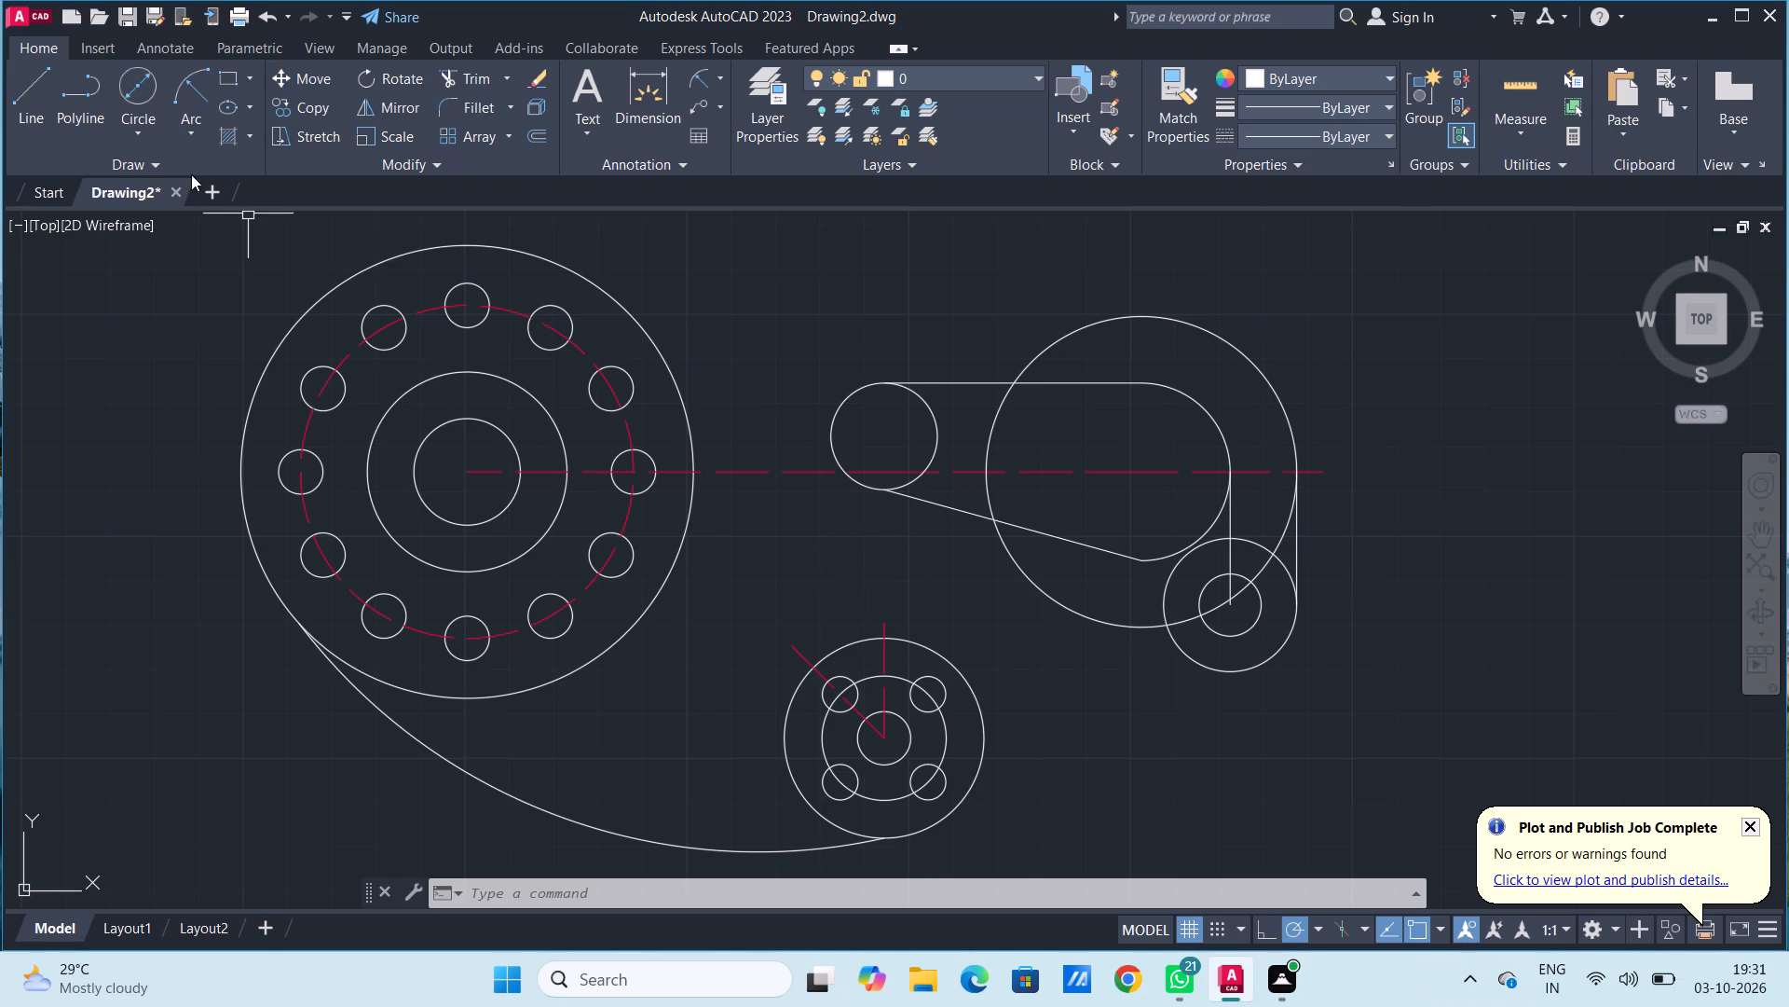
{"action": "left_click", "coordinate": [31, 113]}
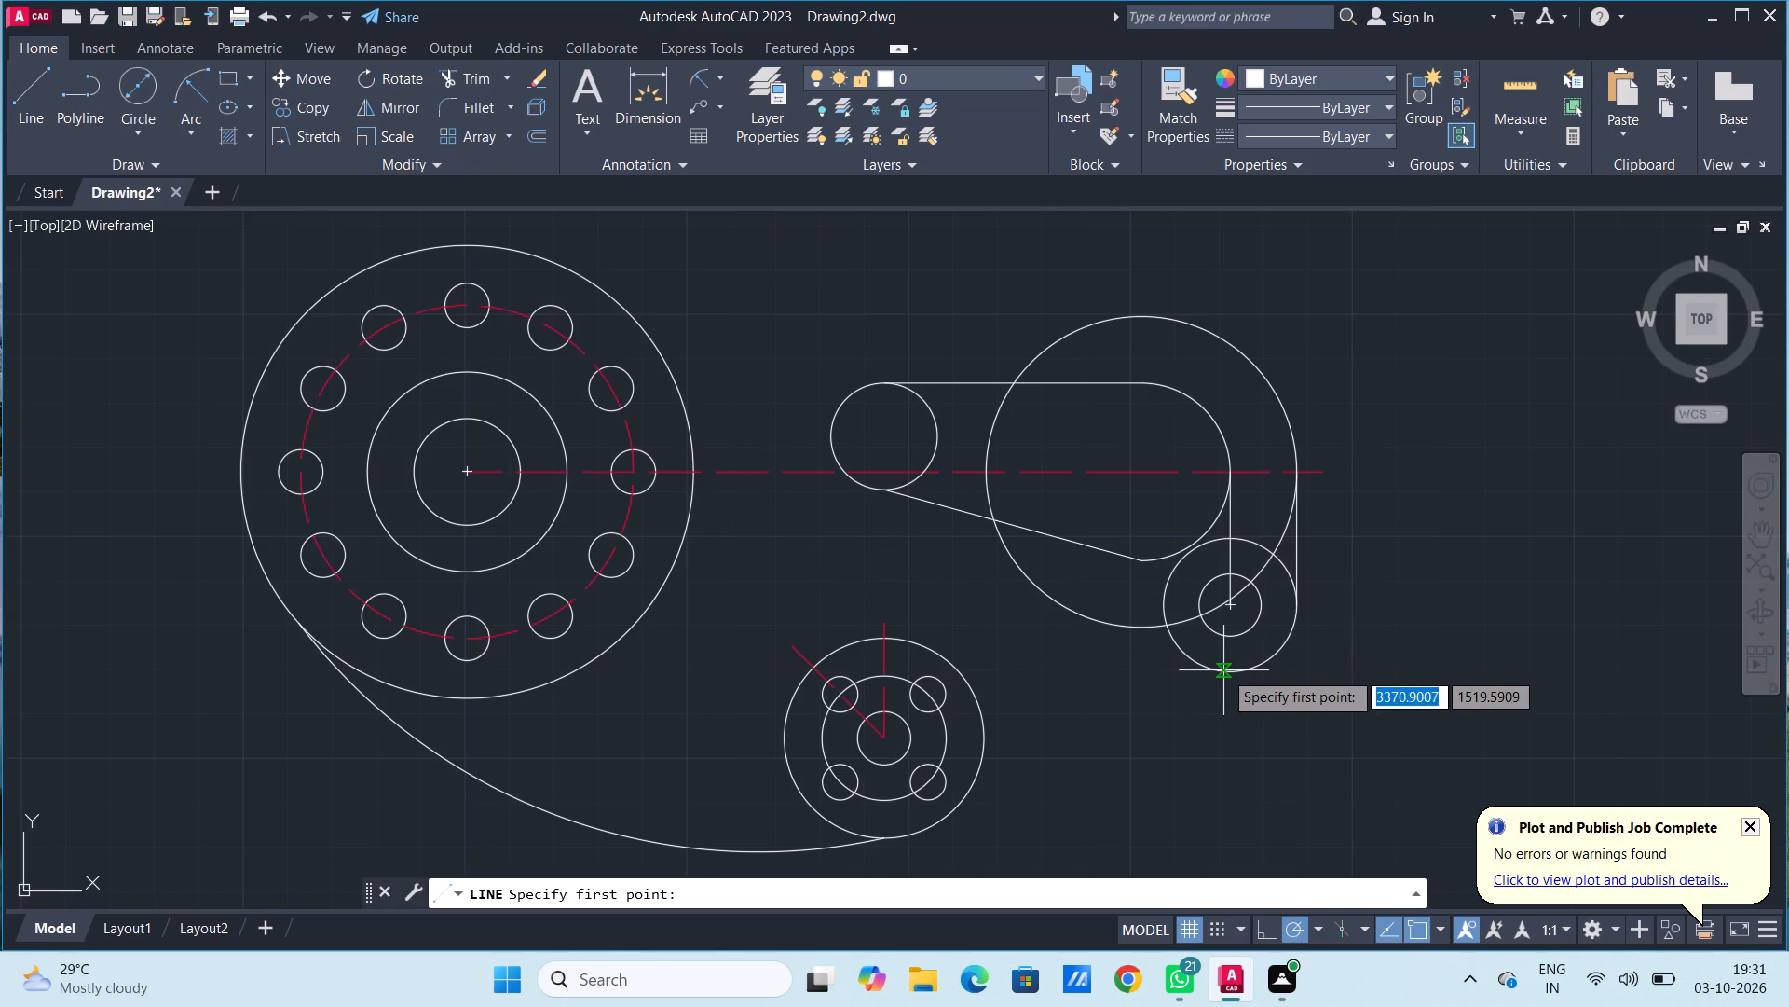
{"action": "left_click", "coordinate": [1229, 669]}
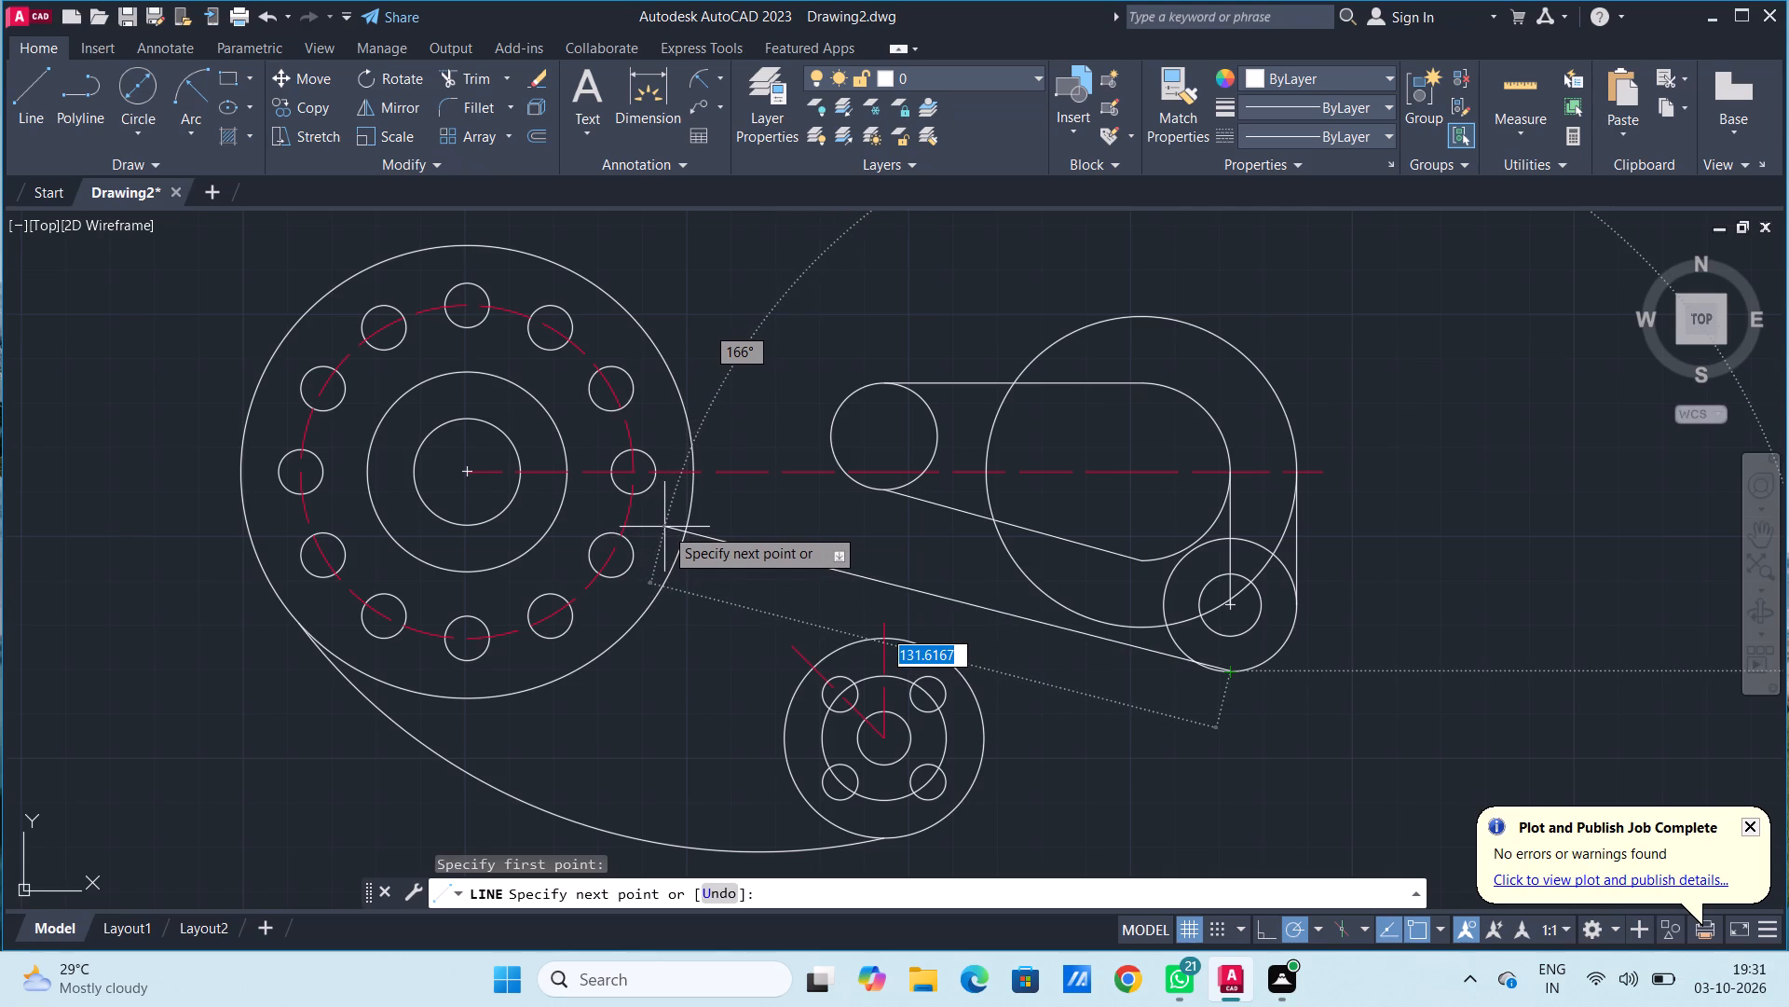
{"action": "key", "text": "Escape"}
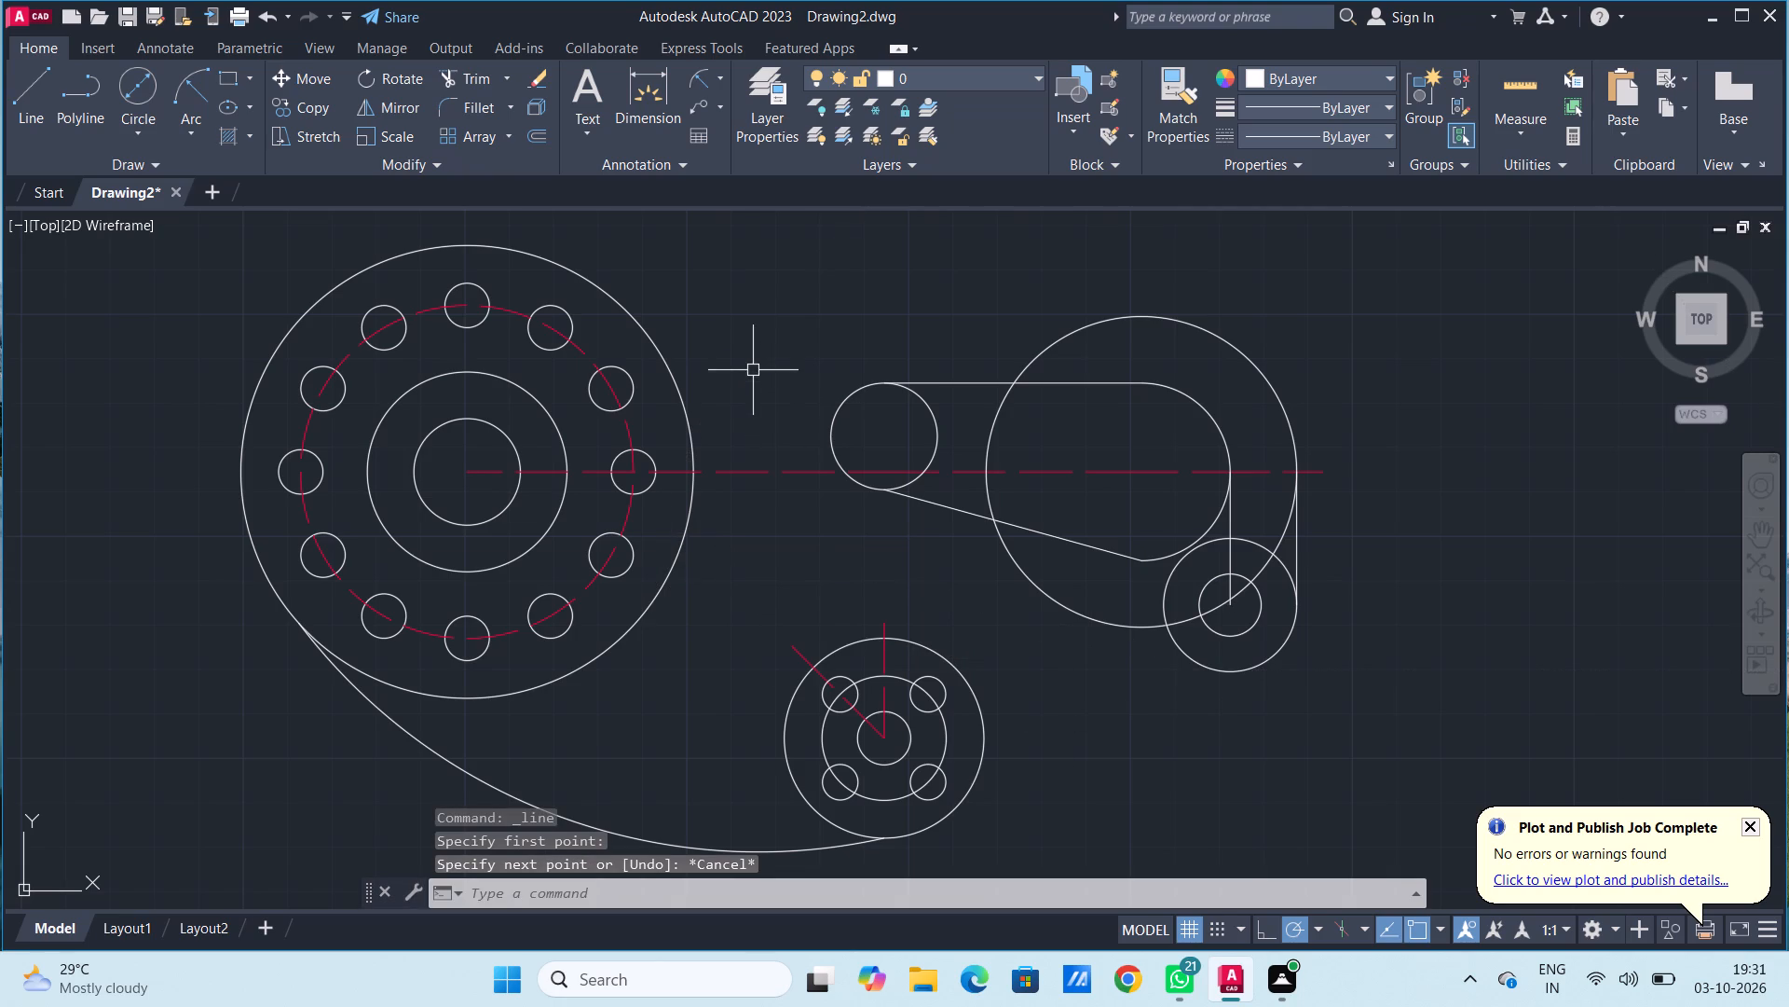
Offset the slot's sloping lower line 20 units downward.
{"action": "type", "text": "of"}
{"action": "key", "text": "Return"}
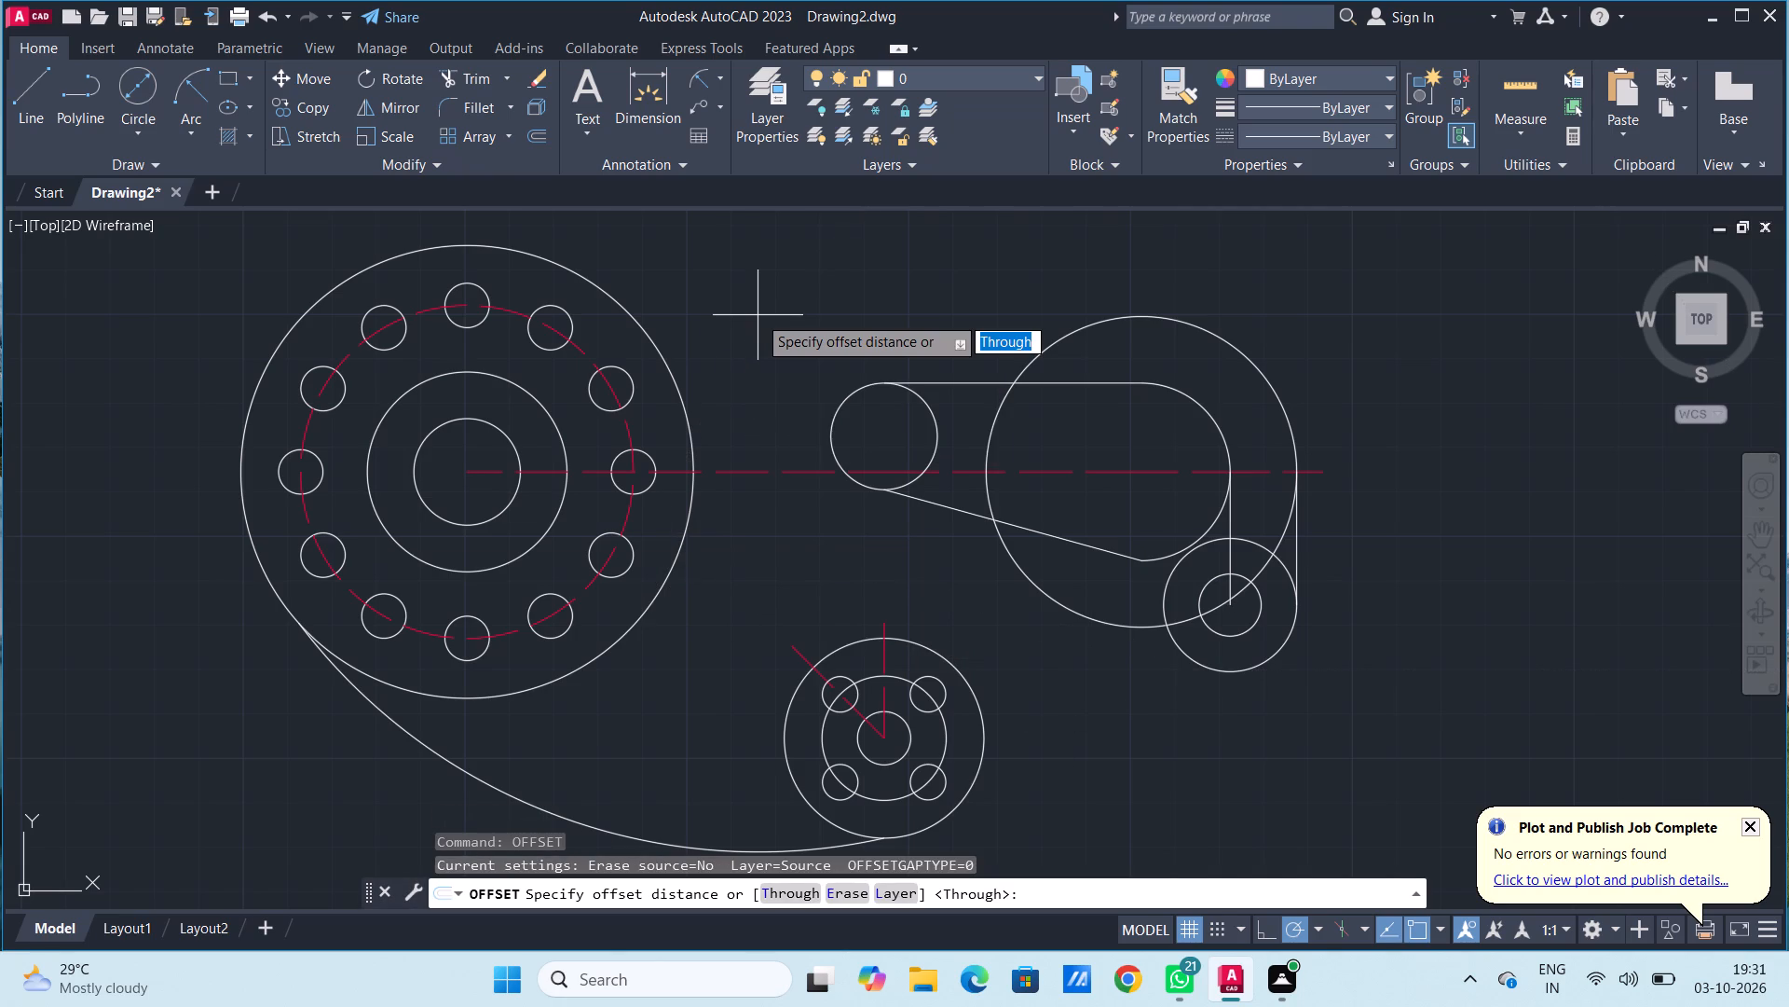
{"action": "type", "text": "20"}
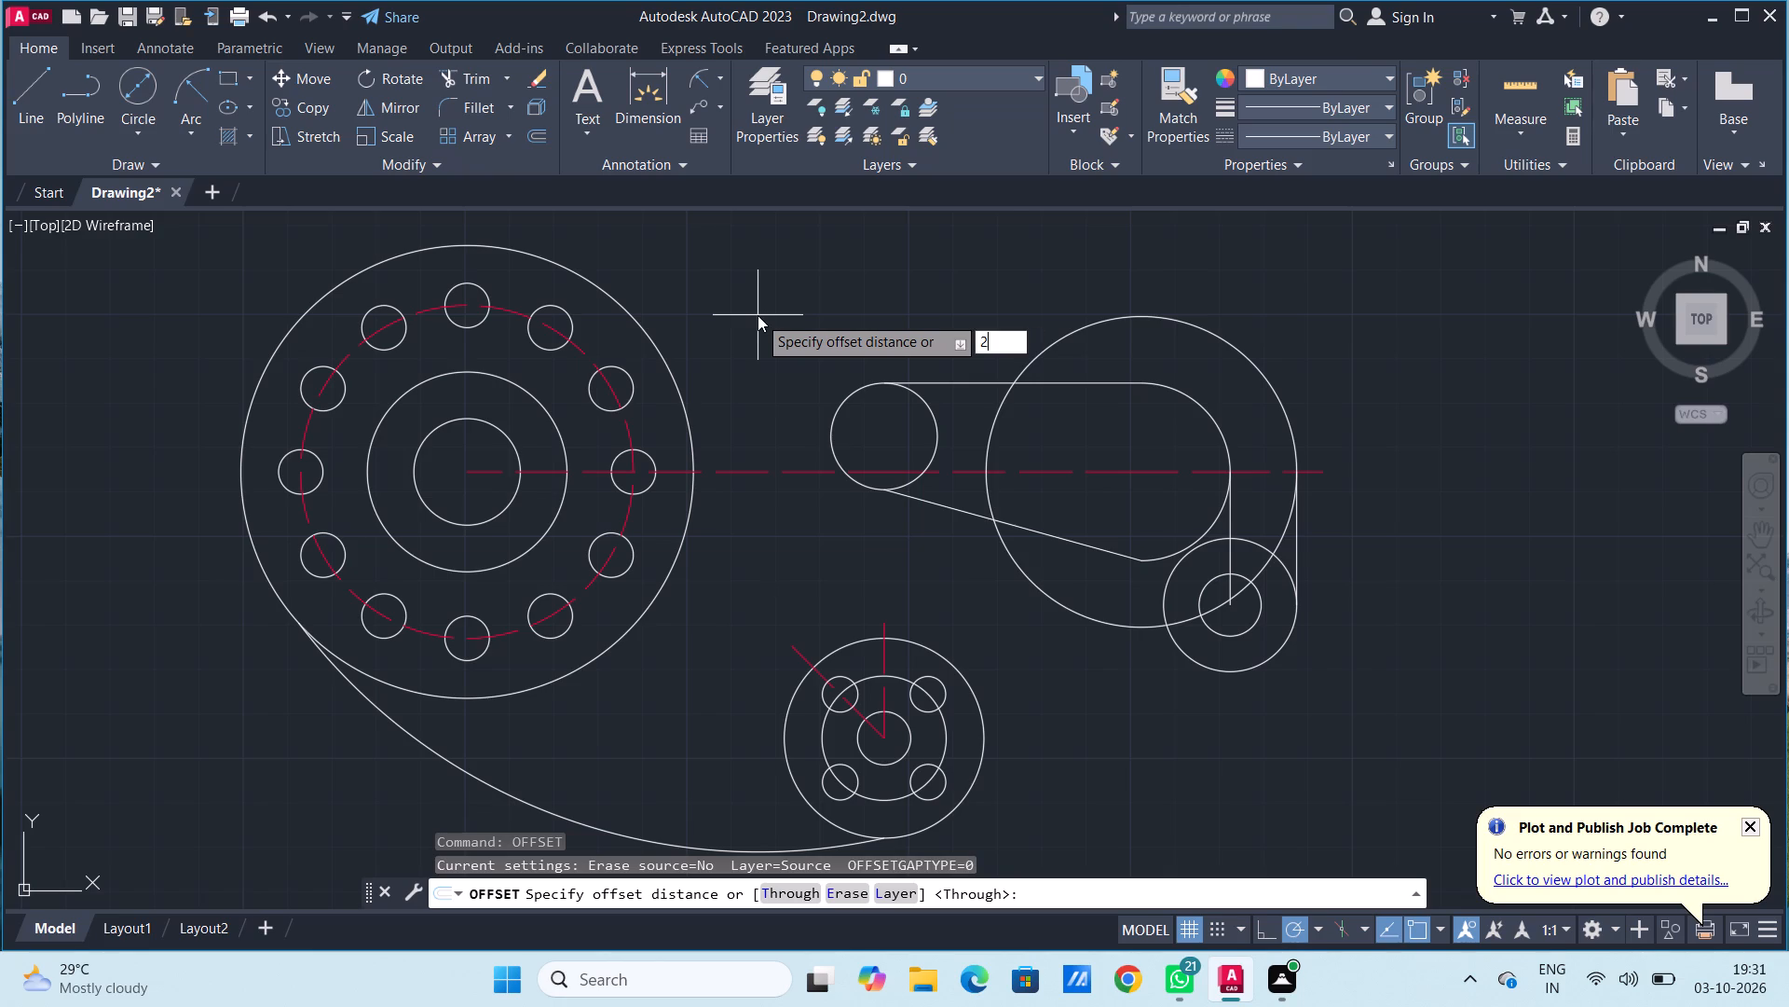
{"action": "key", "text": "Return"}
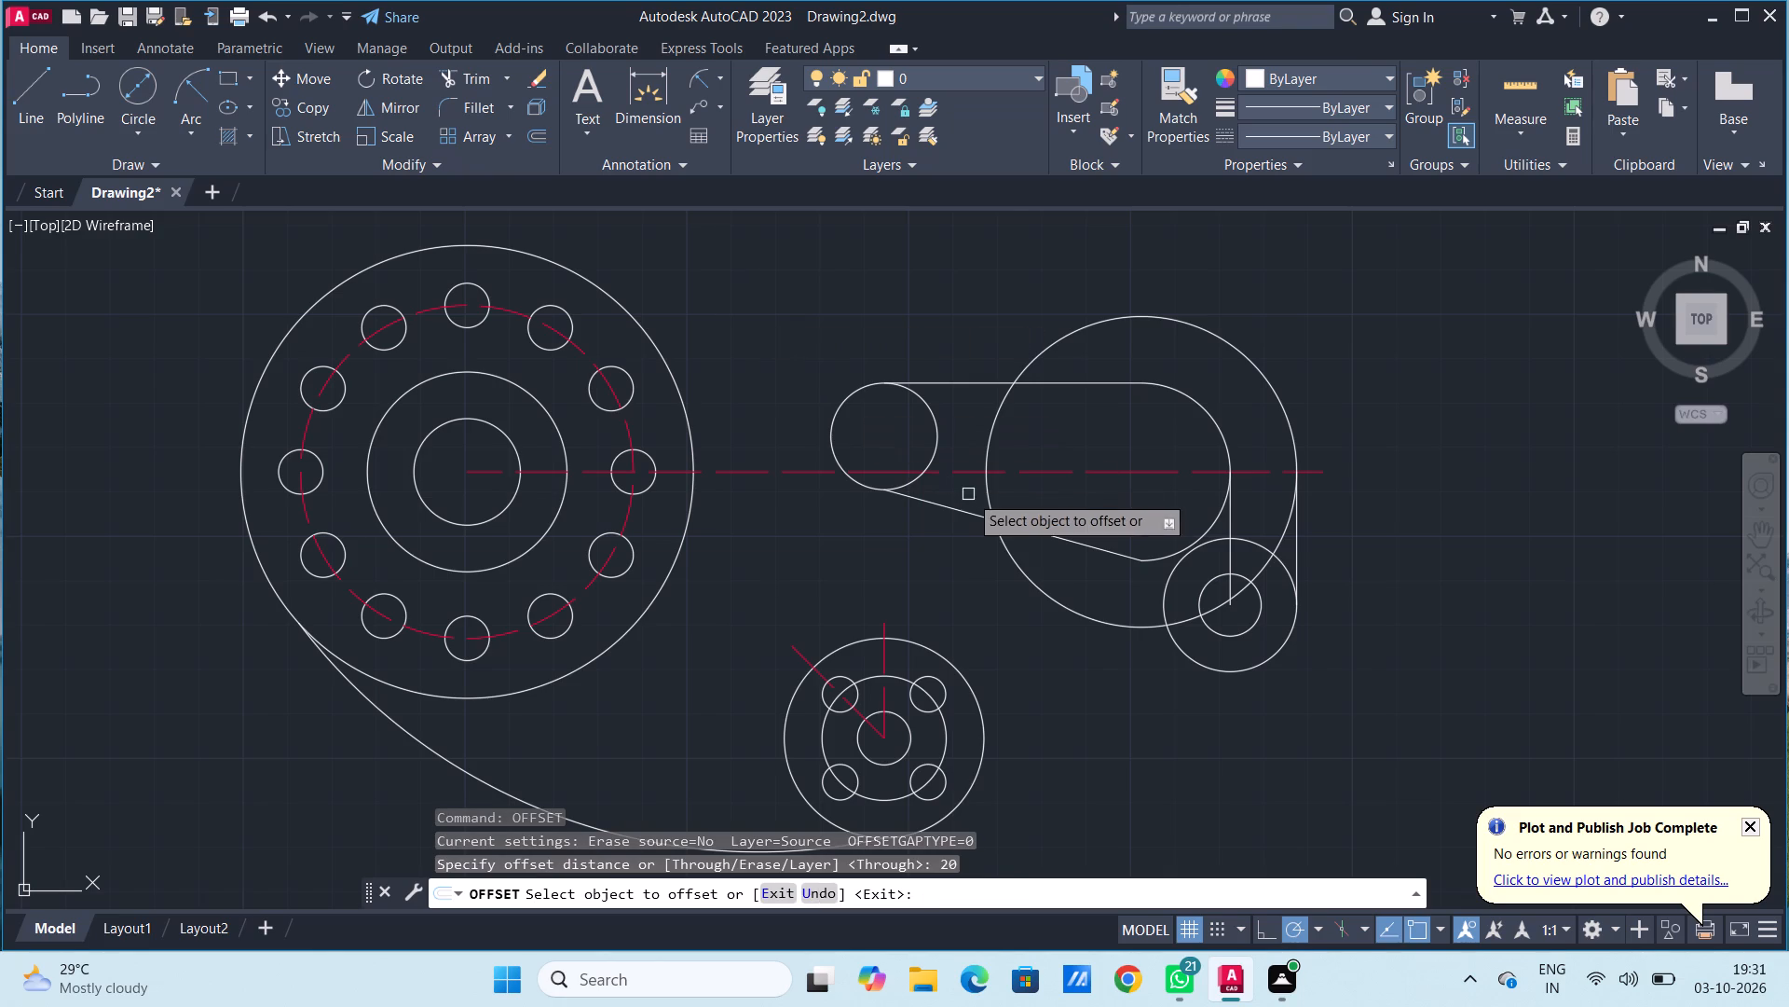
{"action": "left_click", "coordinate": [1022, 526]}
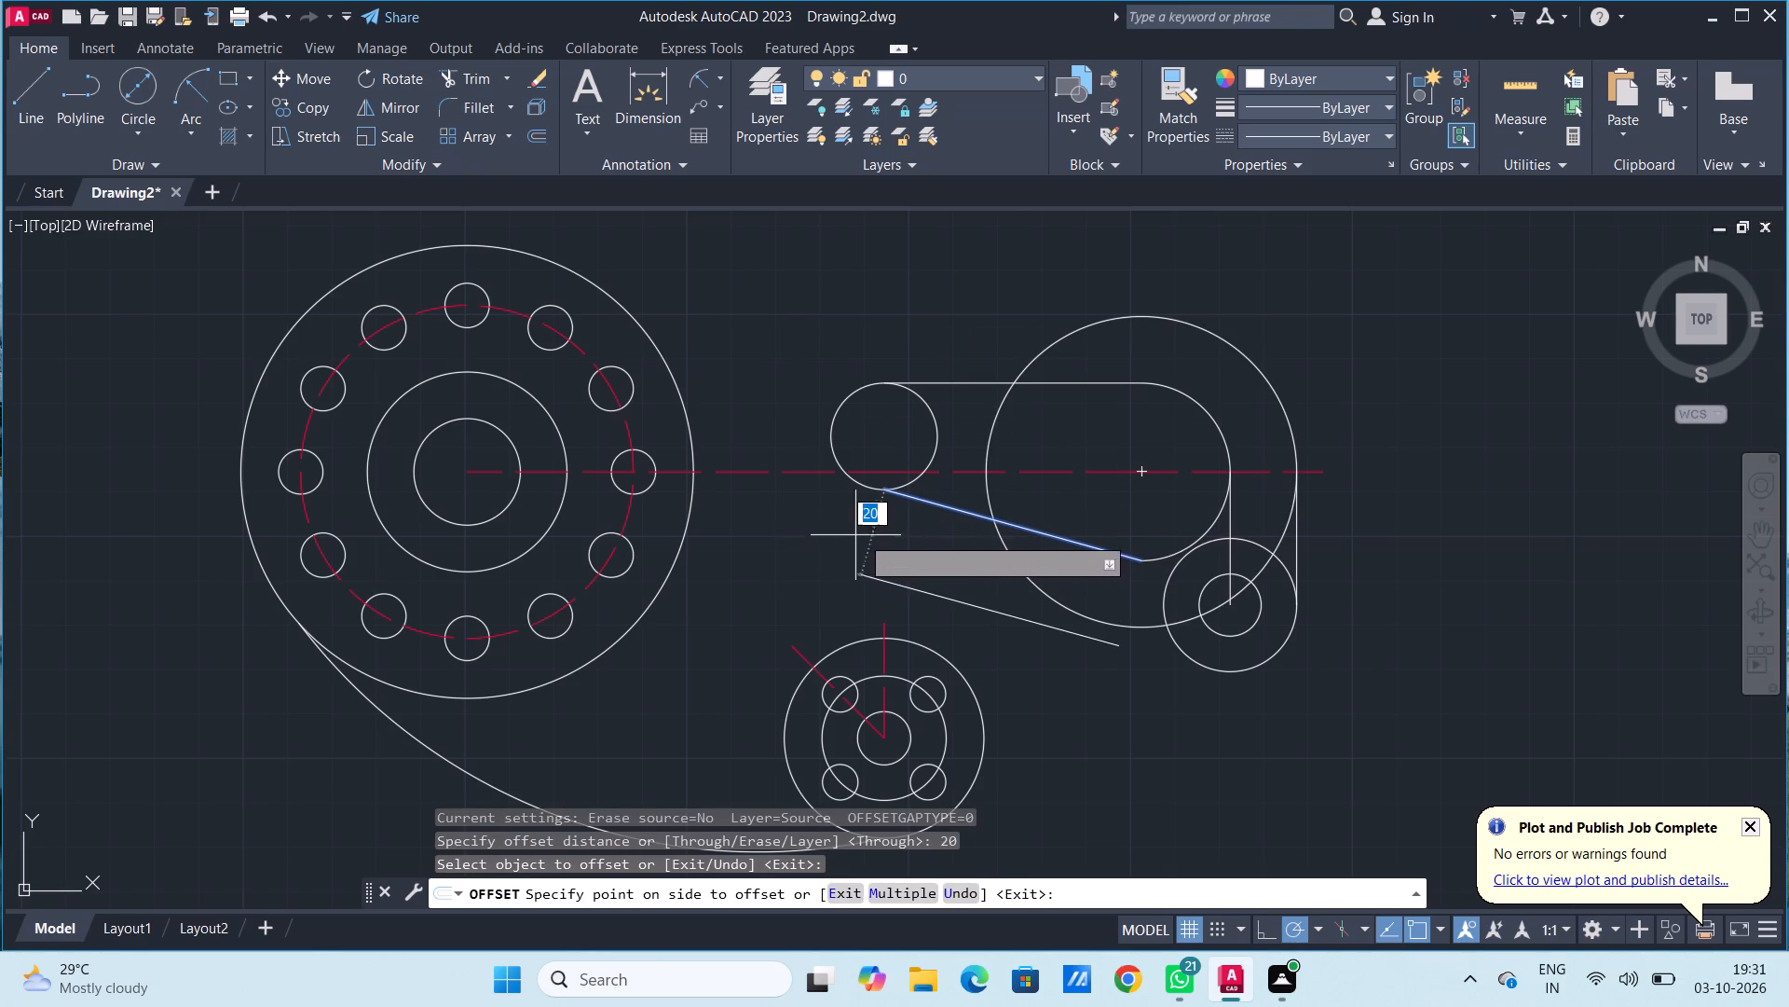
{"action": "left_click", "coordinate": [959, 568]}
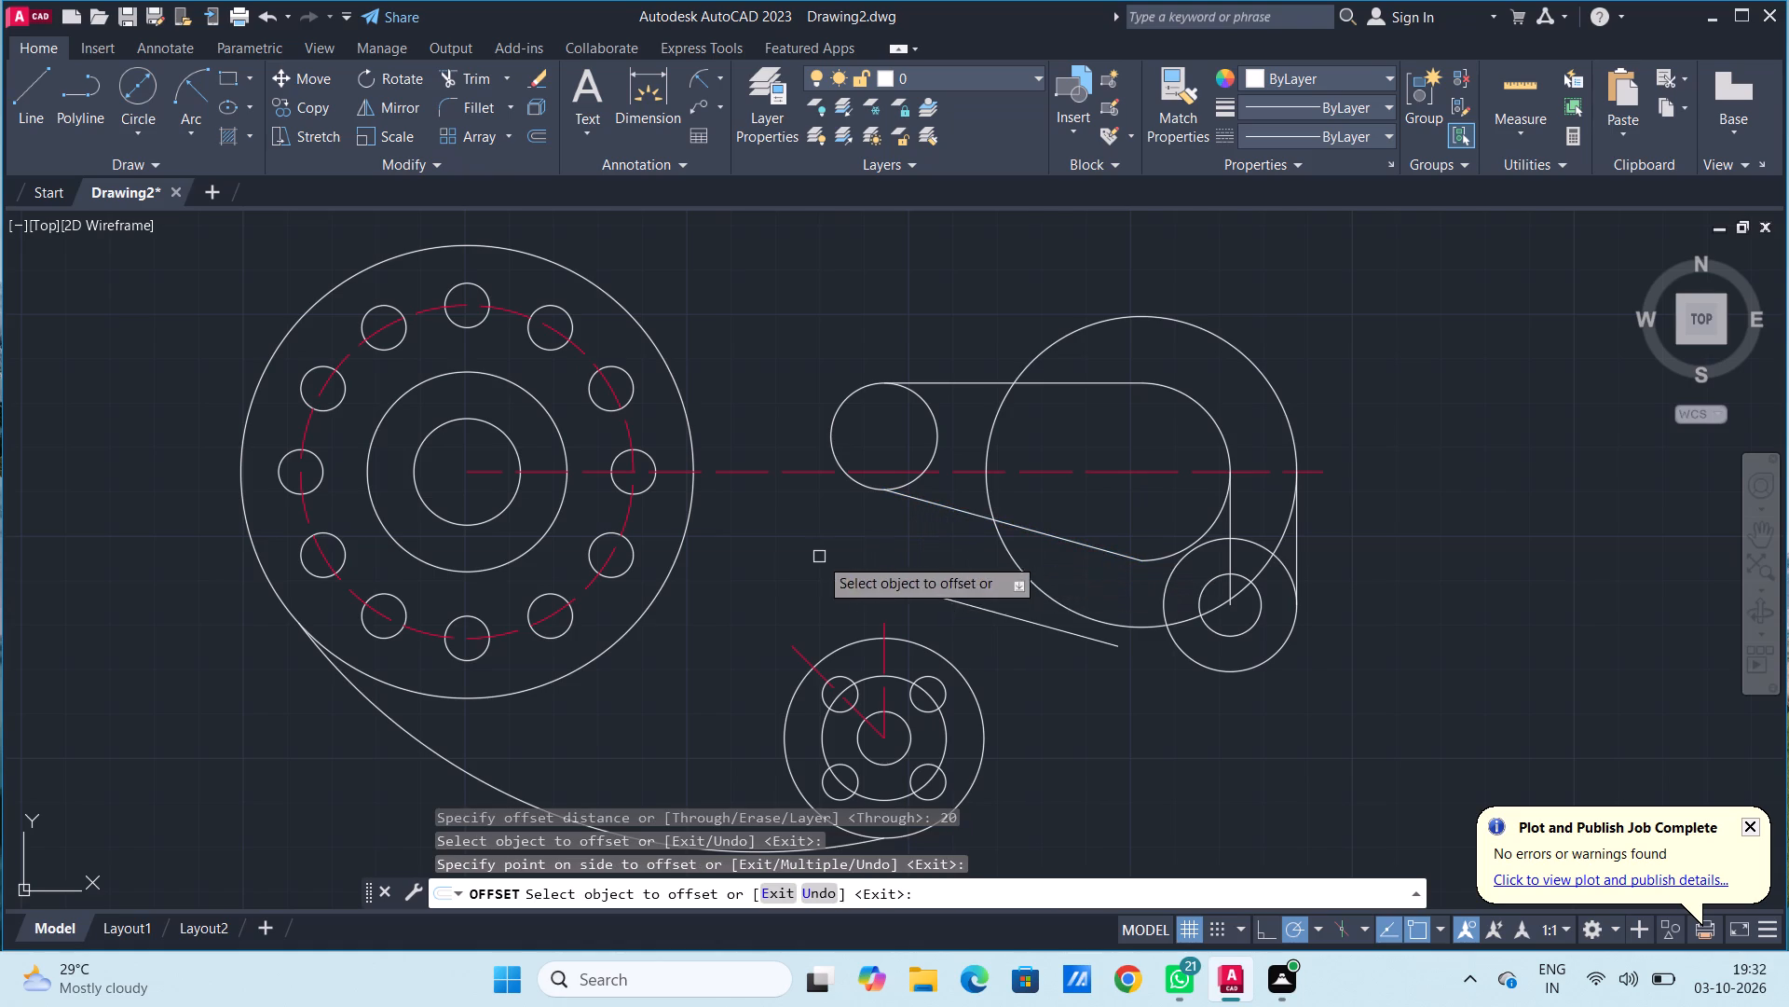
{"action": "key", "text": "Escape"}
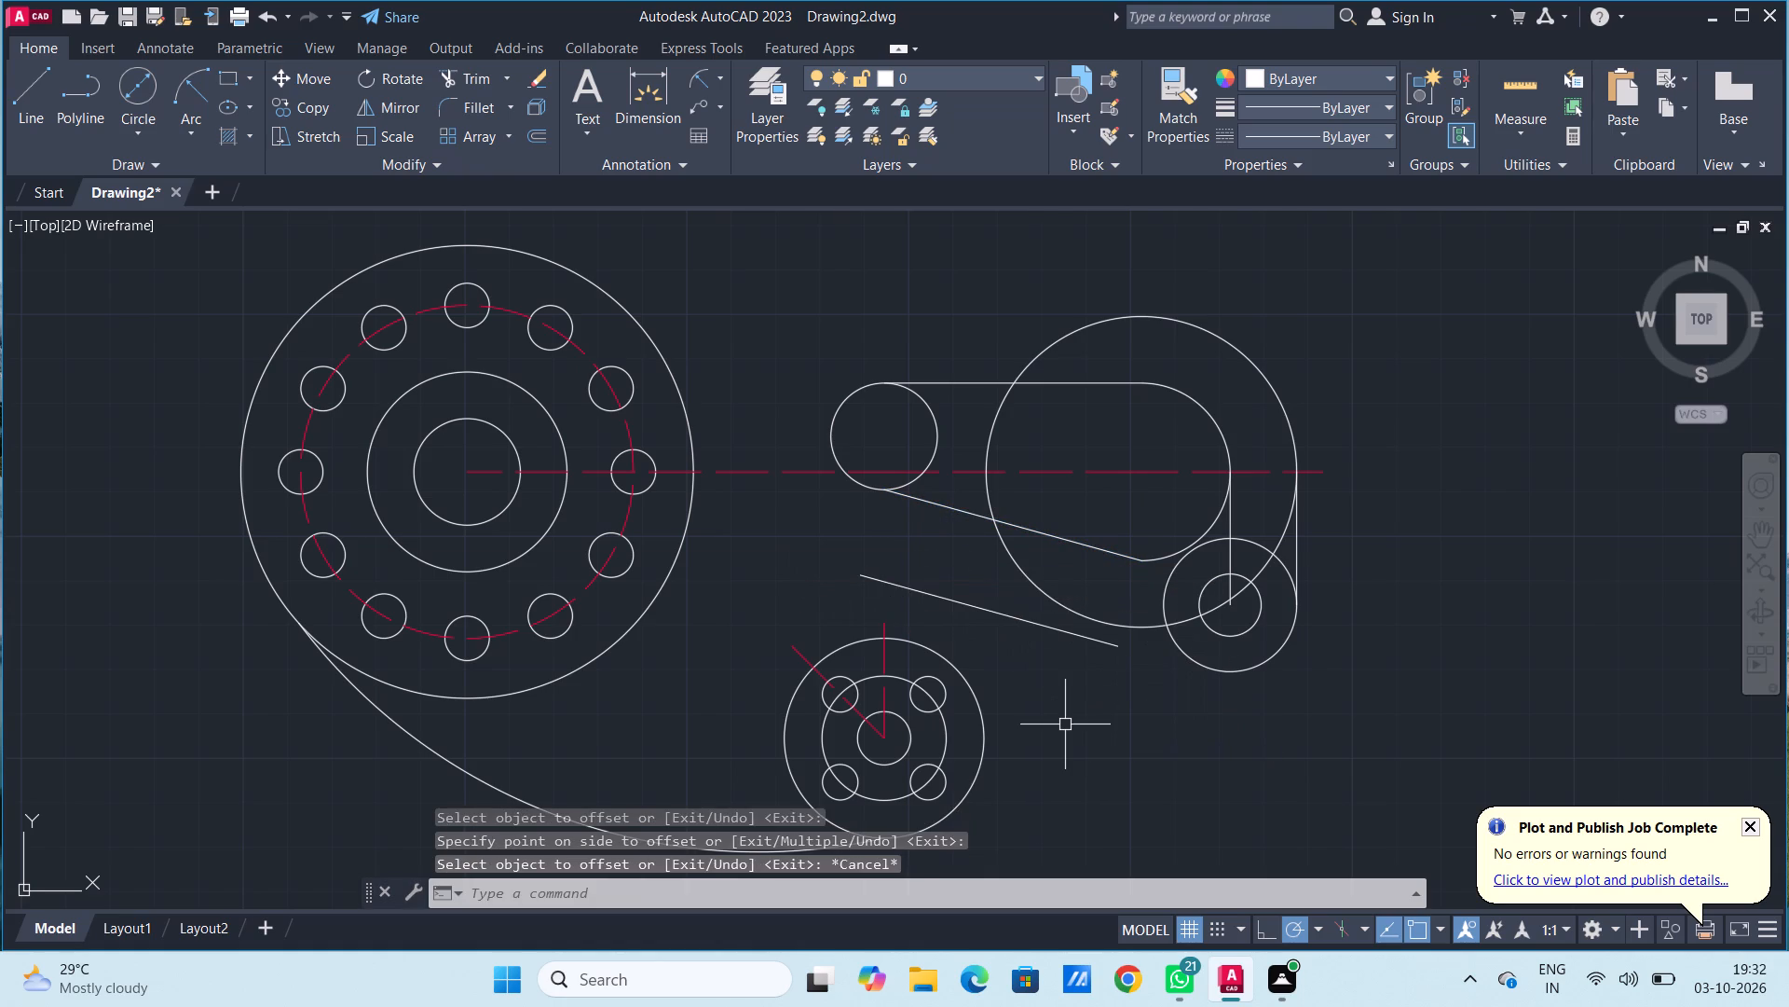
{"action": "key", "text": "Escape"}
{"action": "key", "text": "Escape"}
{"action": "key", "text": "Escape"}
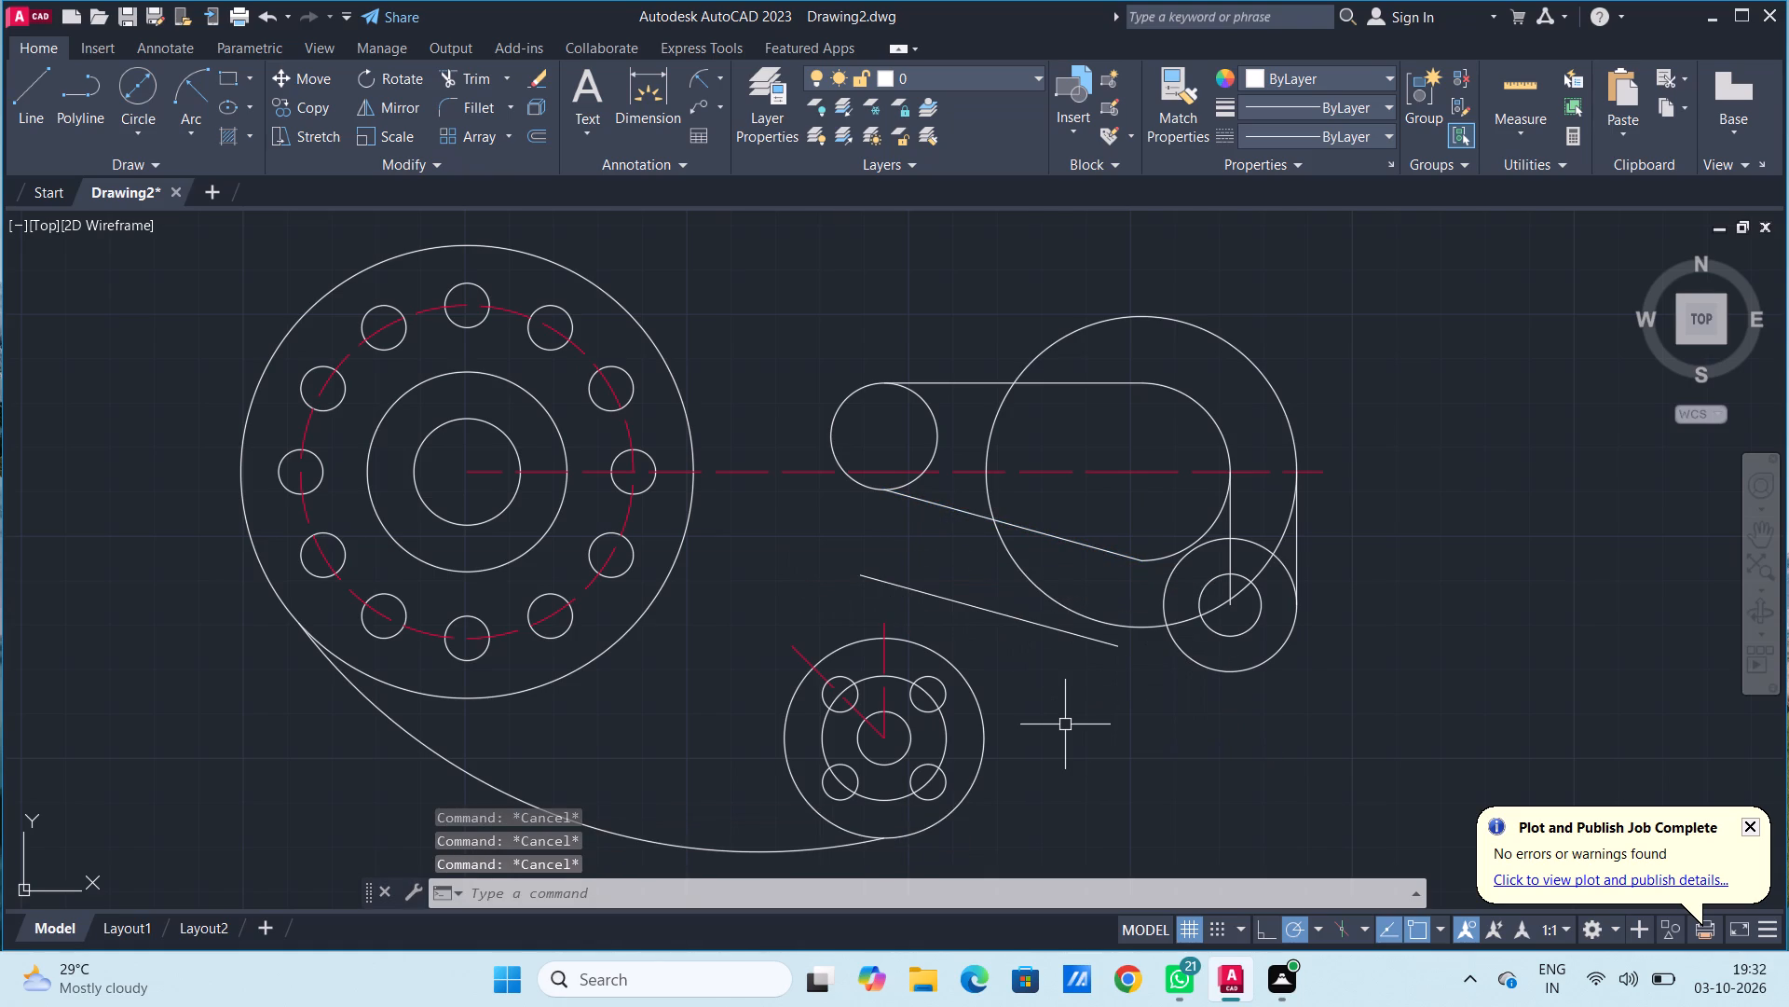
Draw a line about 82 units long from the offset line's upper-left end to the underside of the radius 15 circle.
{"action": "scroll", "coordinate": [1065, 724], "scroll_direction": "down", "scroll_amount": 1}
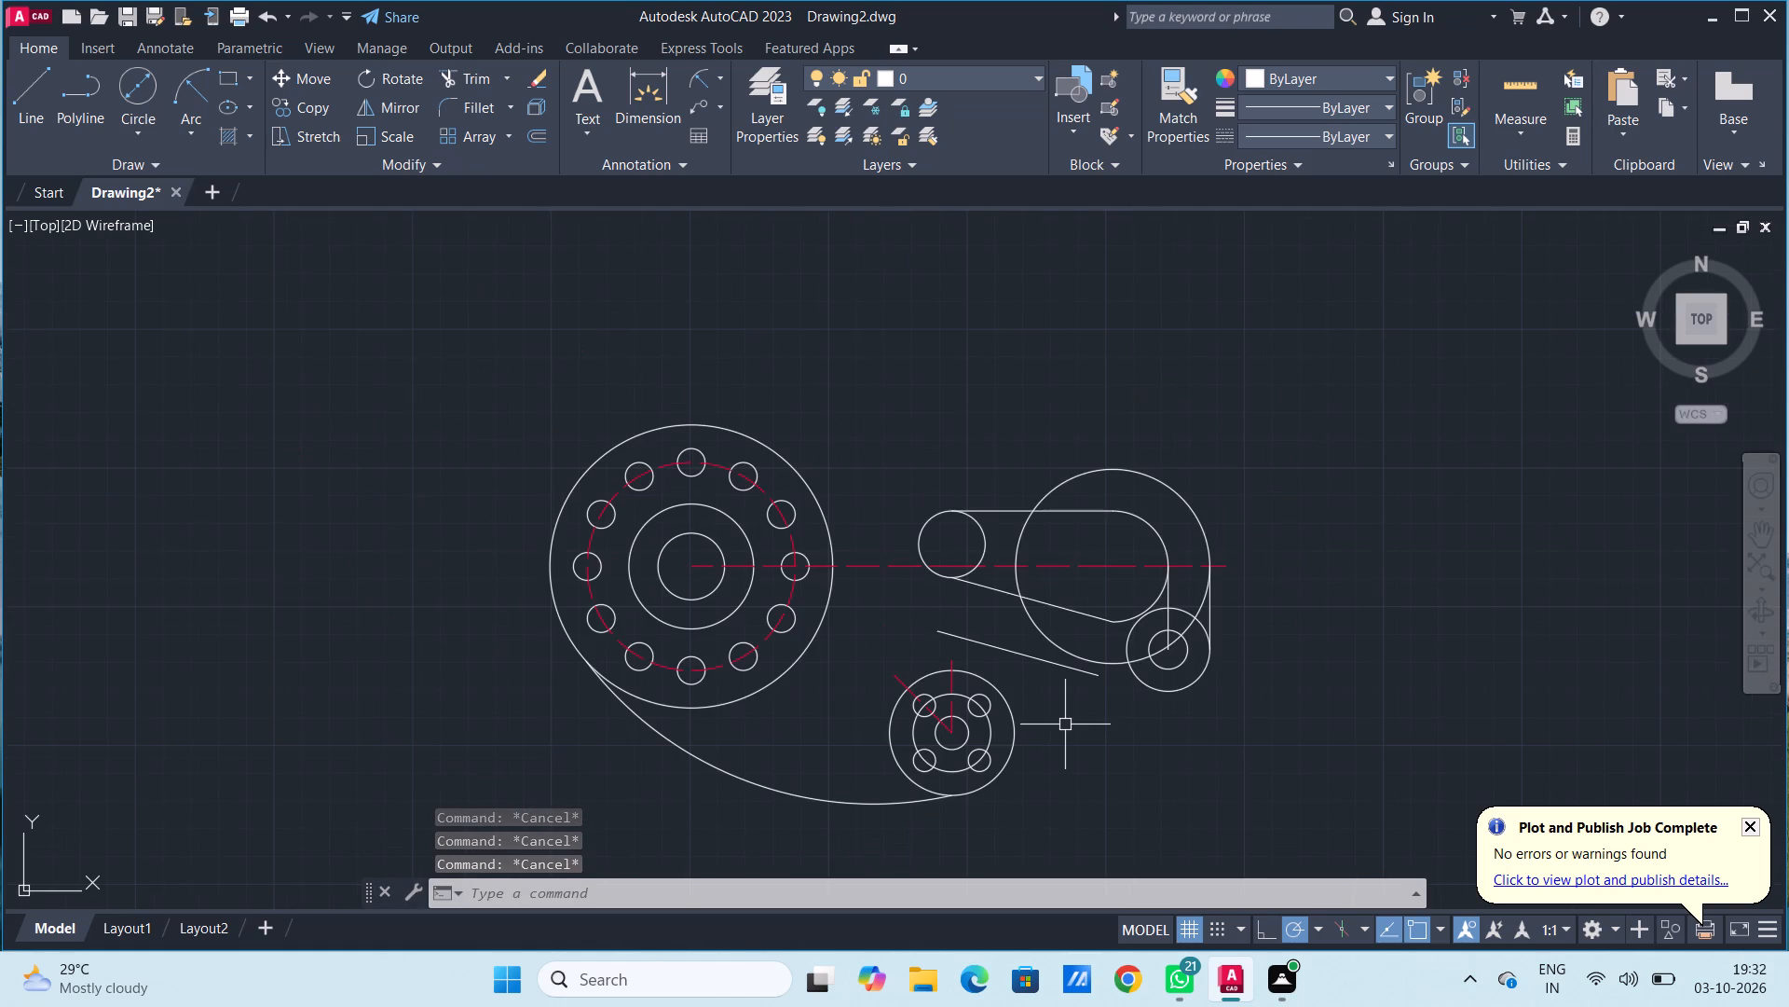
{"action": "left_click", "coordinate": [35, 115]}
{"action": "scroll", "coordinate": [1077, 702], "scroll_direction": "up", "scroll_amount": 1}
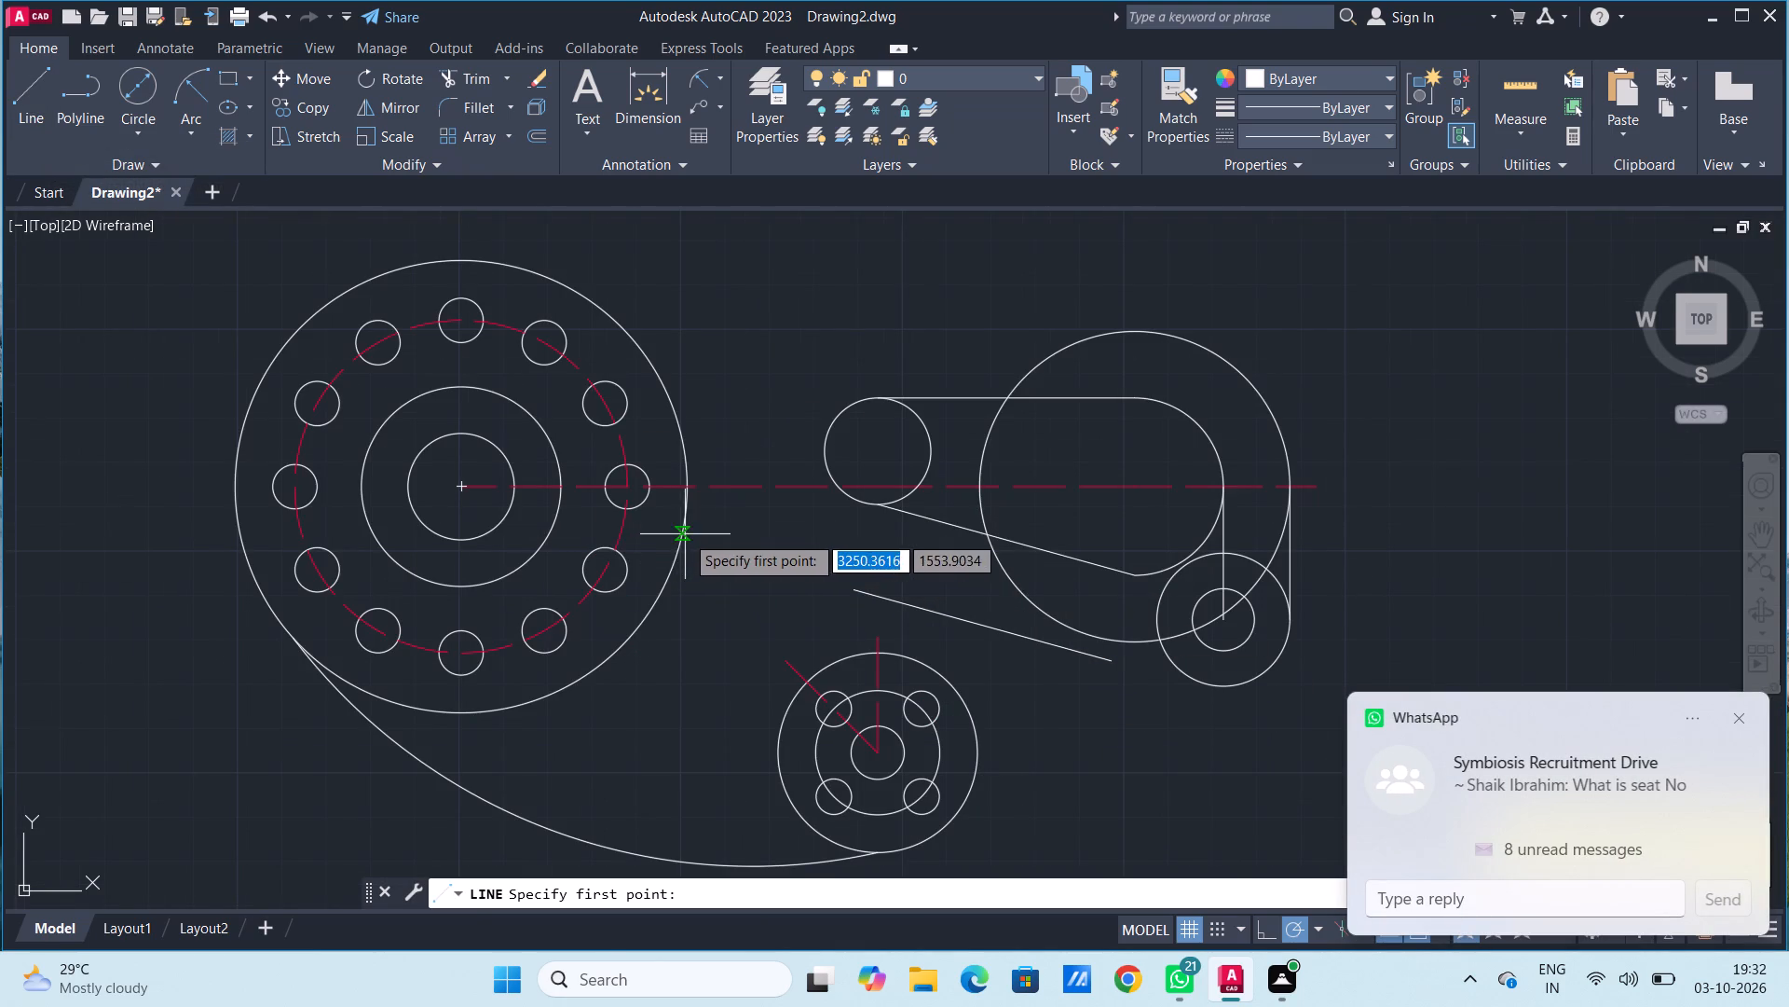
{"action": "left_click", "coordinate": [854, 589]}
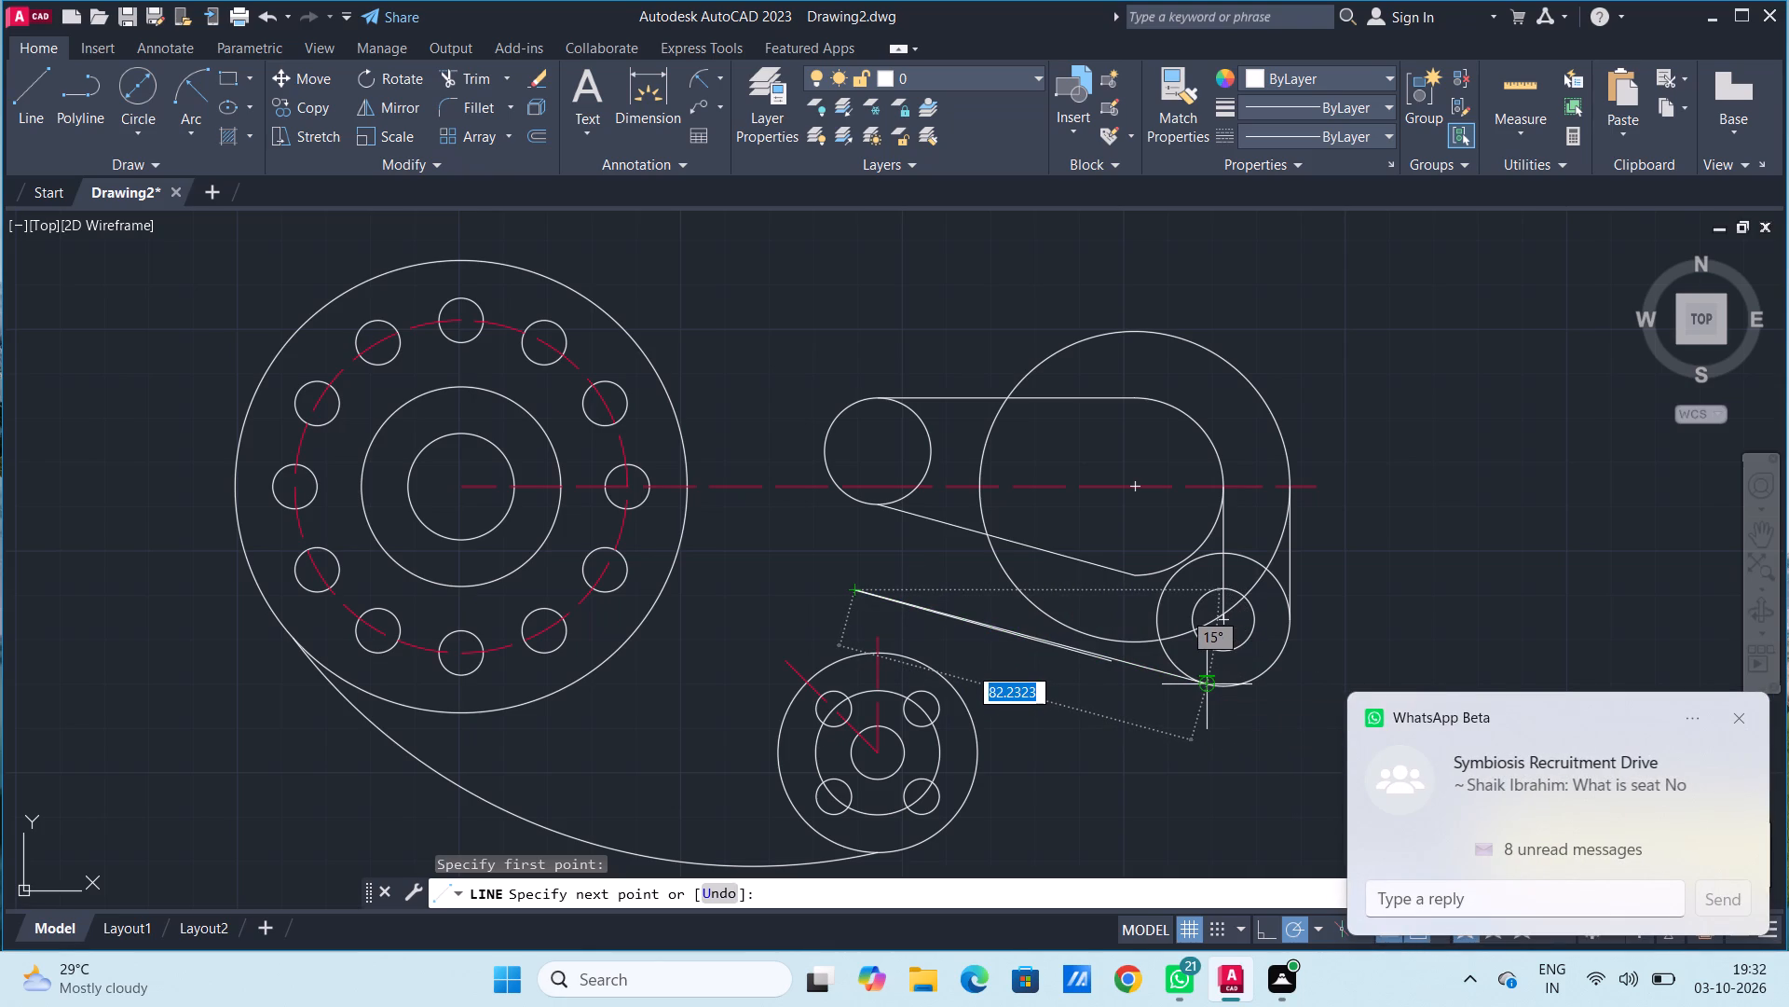
{"action": "left_click", "coordinate": [1204, 687]}
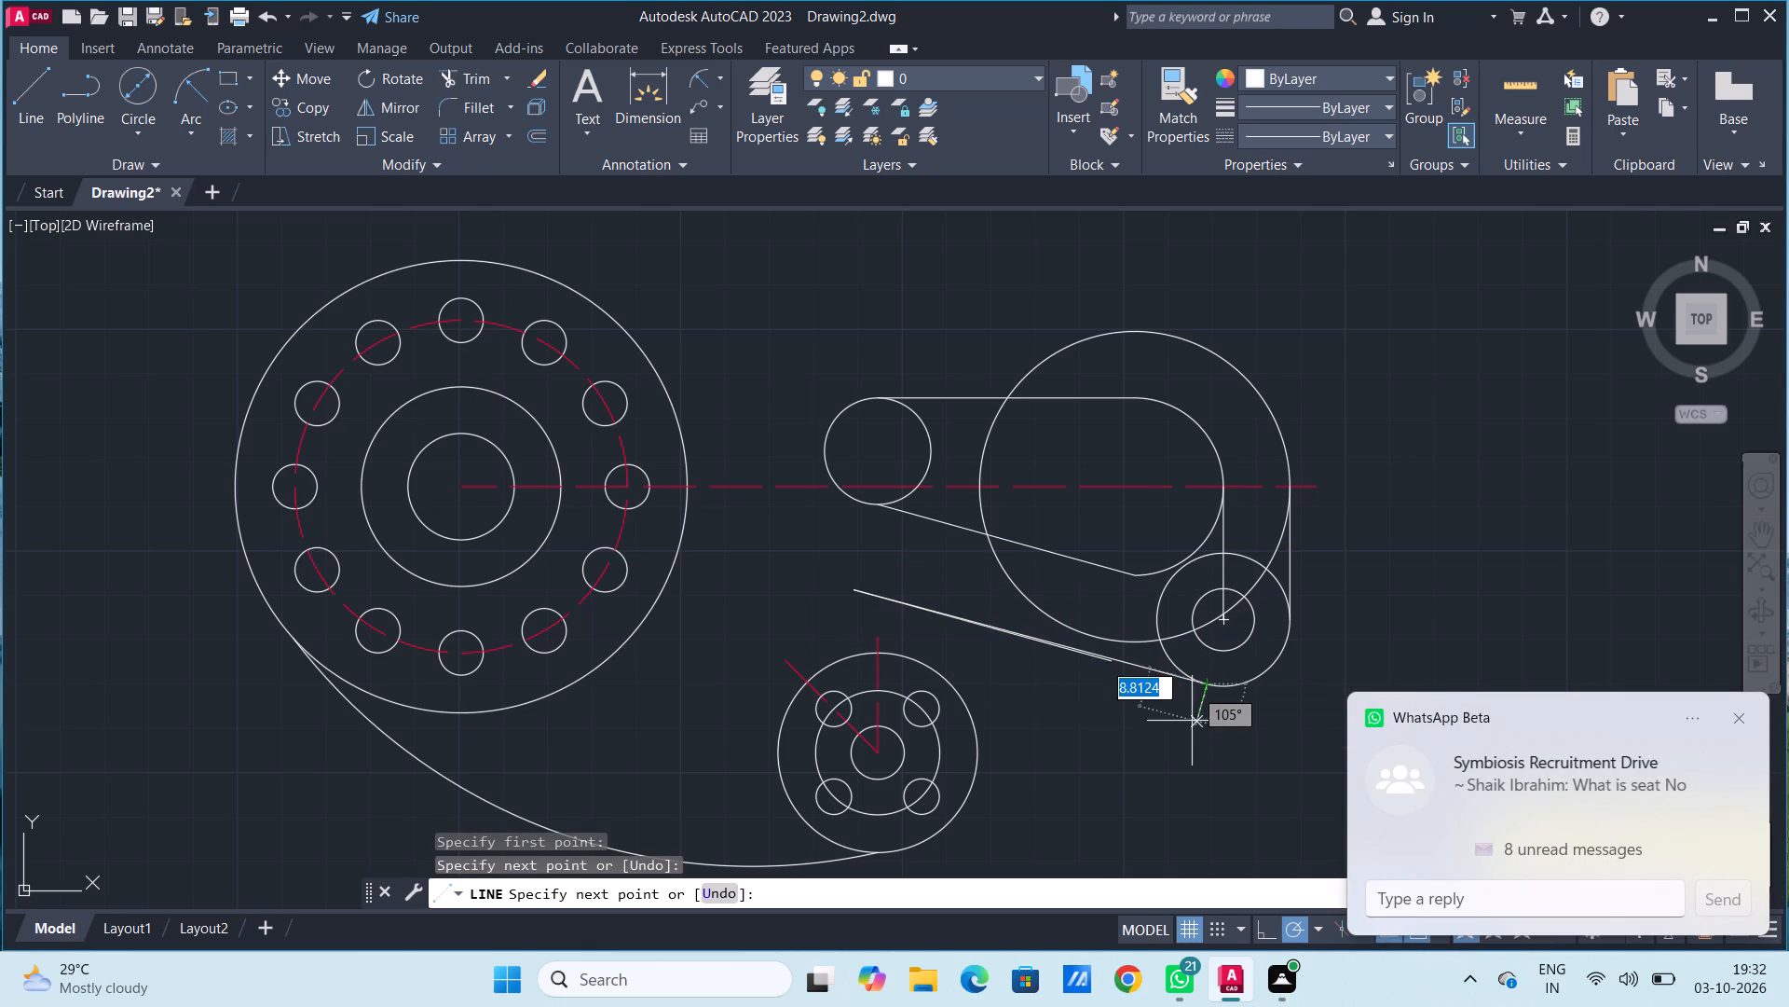
{"action": "key", "text": "Escape"}
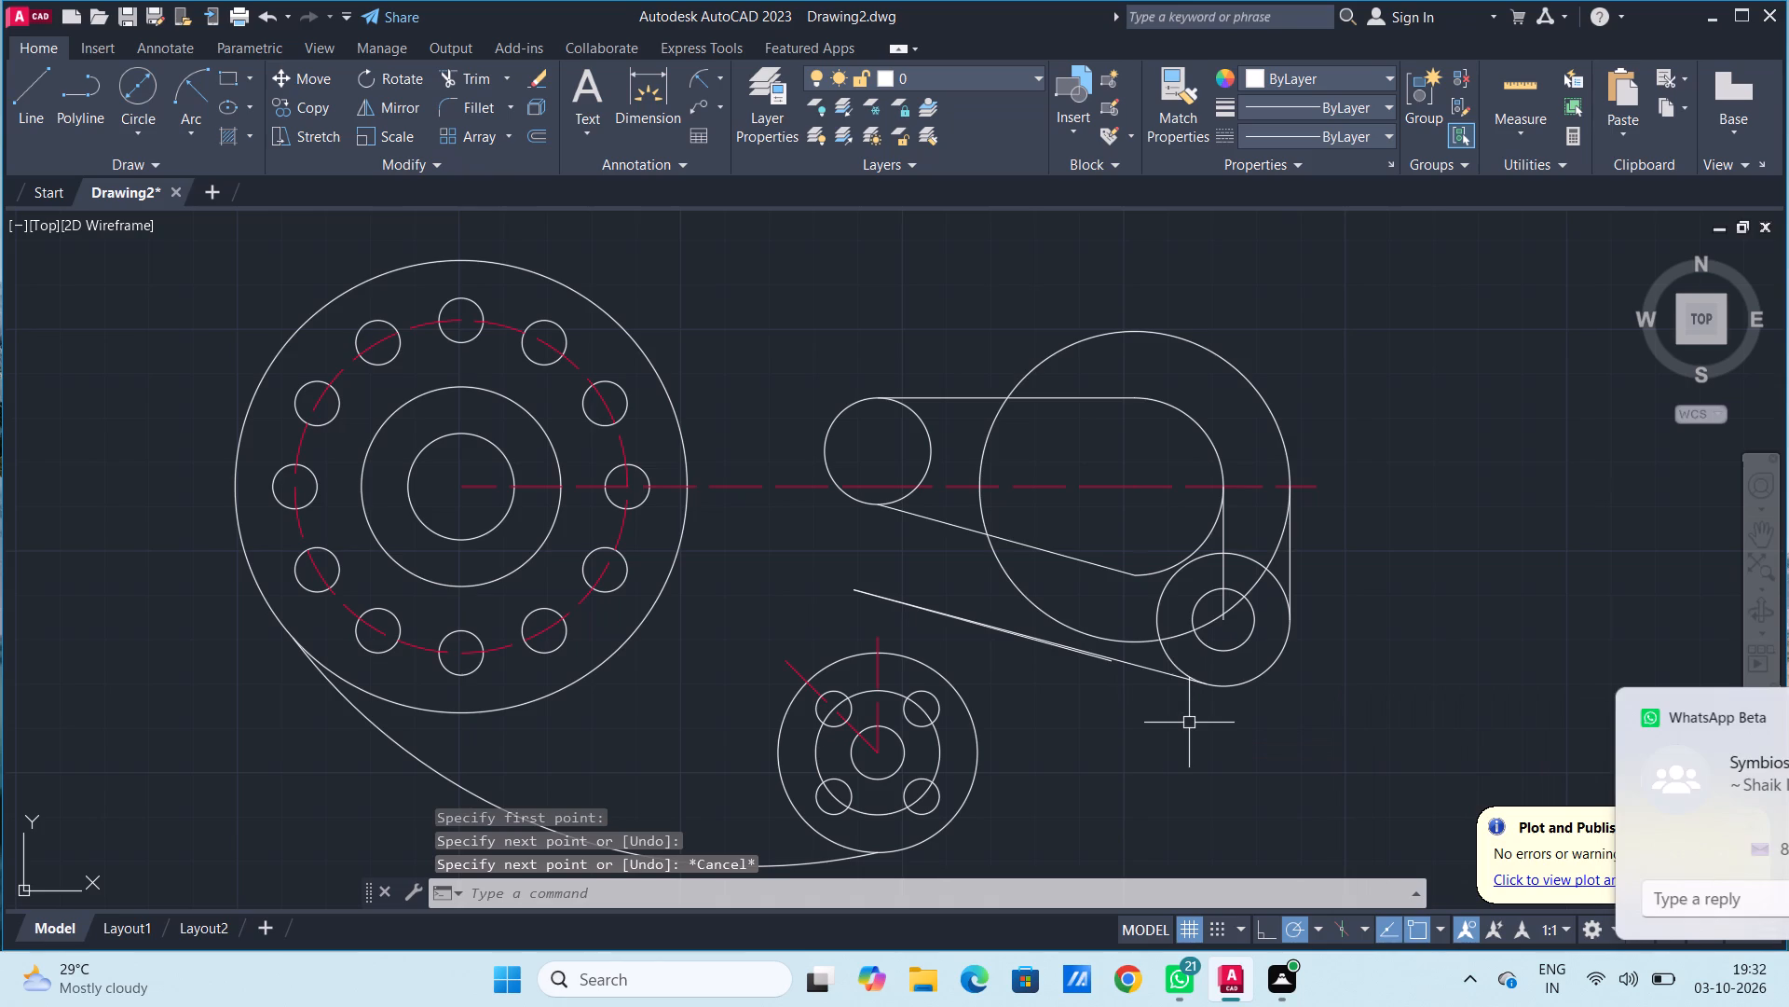
Trim the radius 35 circle's segments inside the slot, below it and through the boss, keeping only the outer arc above the centreline.
{"action": "left_click", "coordinate": [471, 77]}
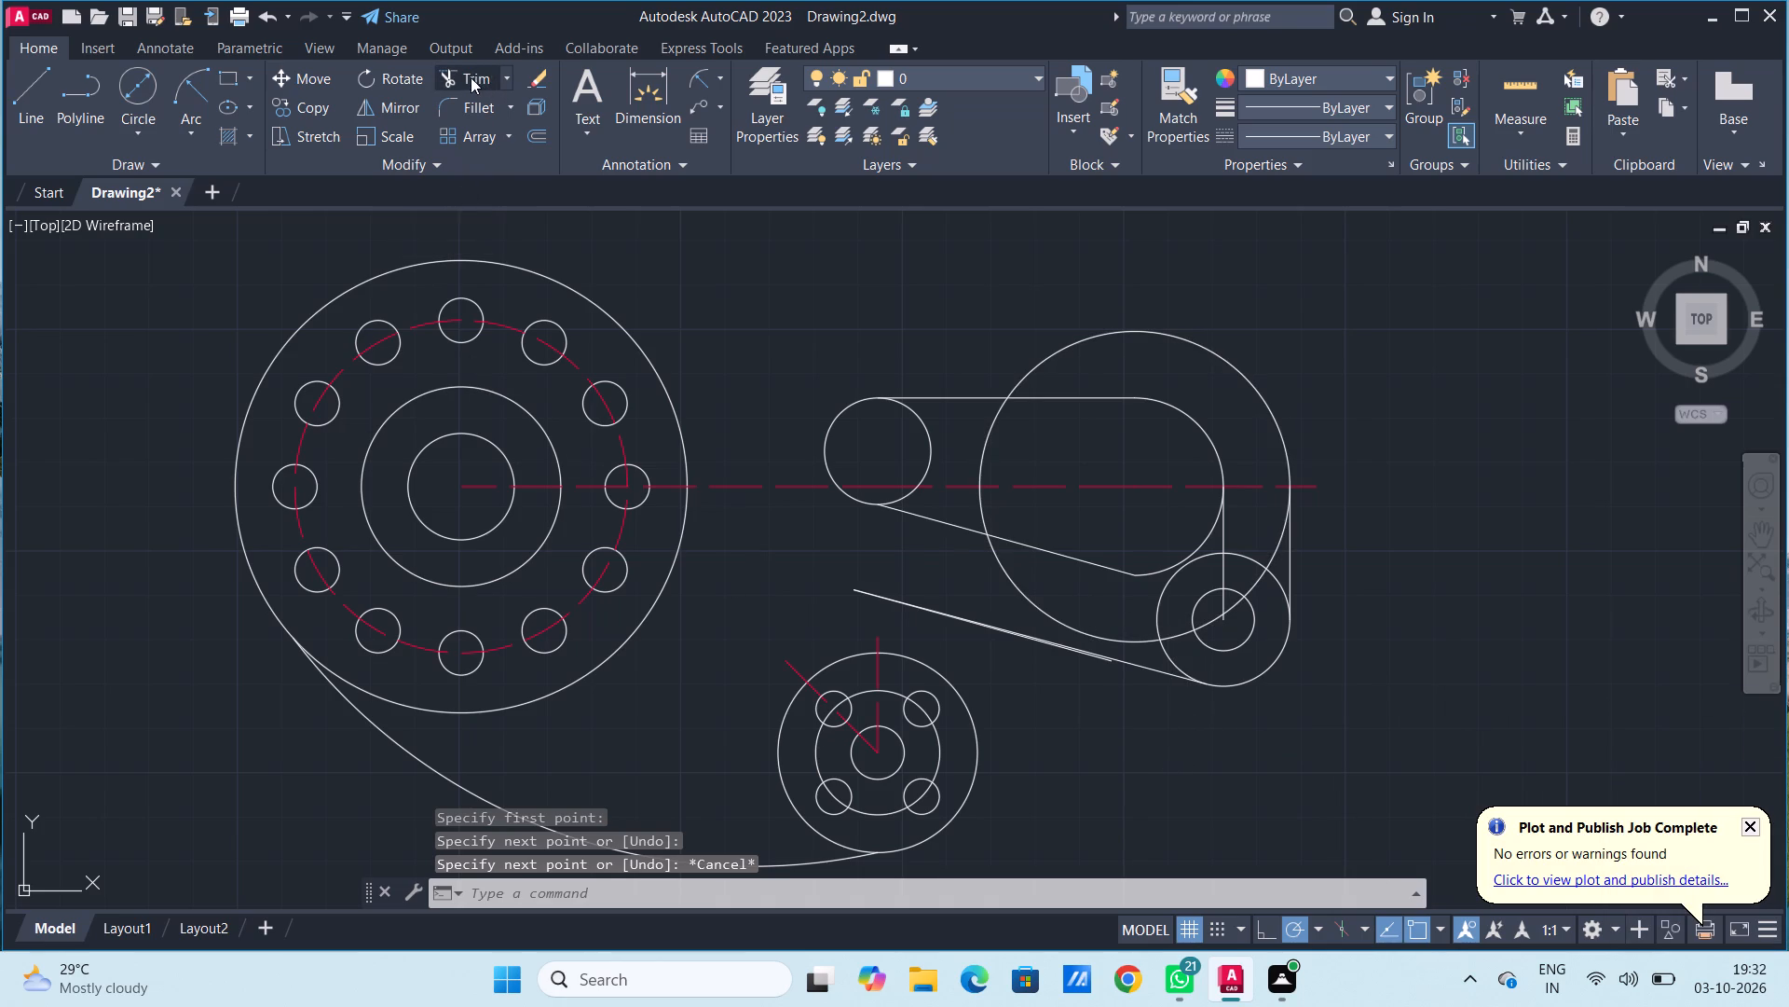
{"action": "left_click", "coordinate": [990, 442]}
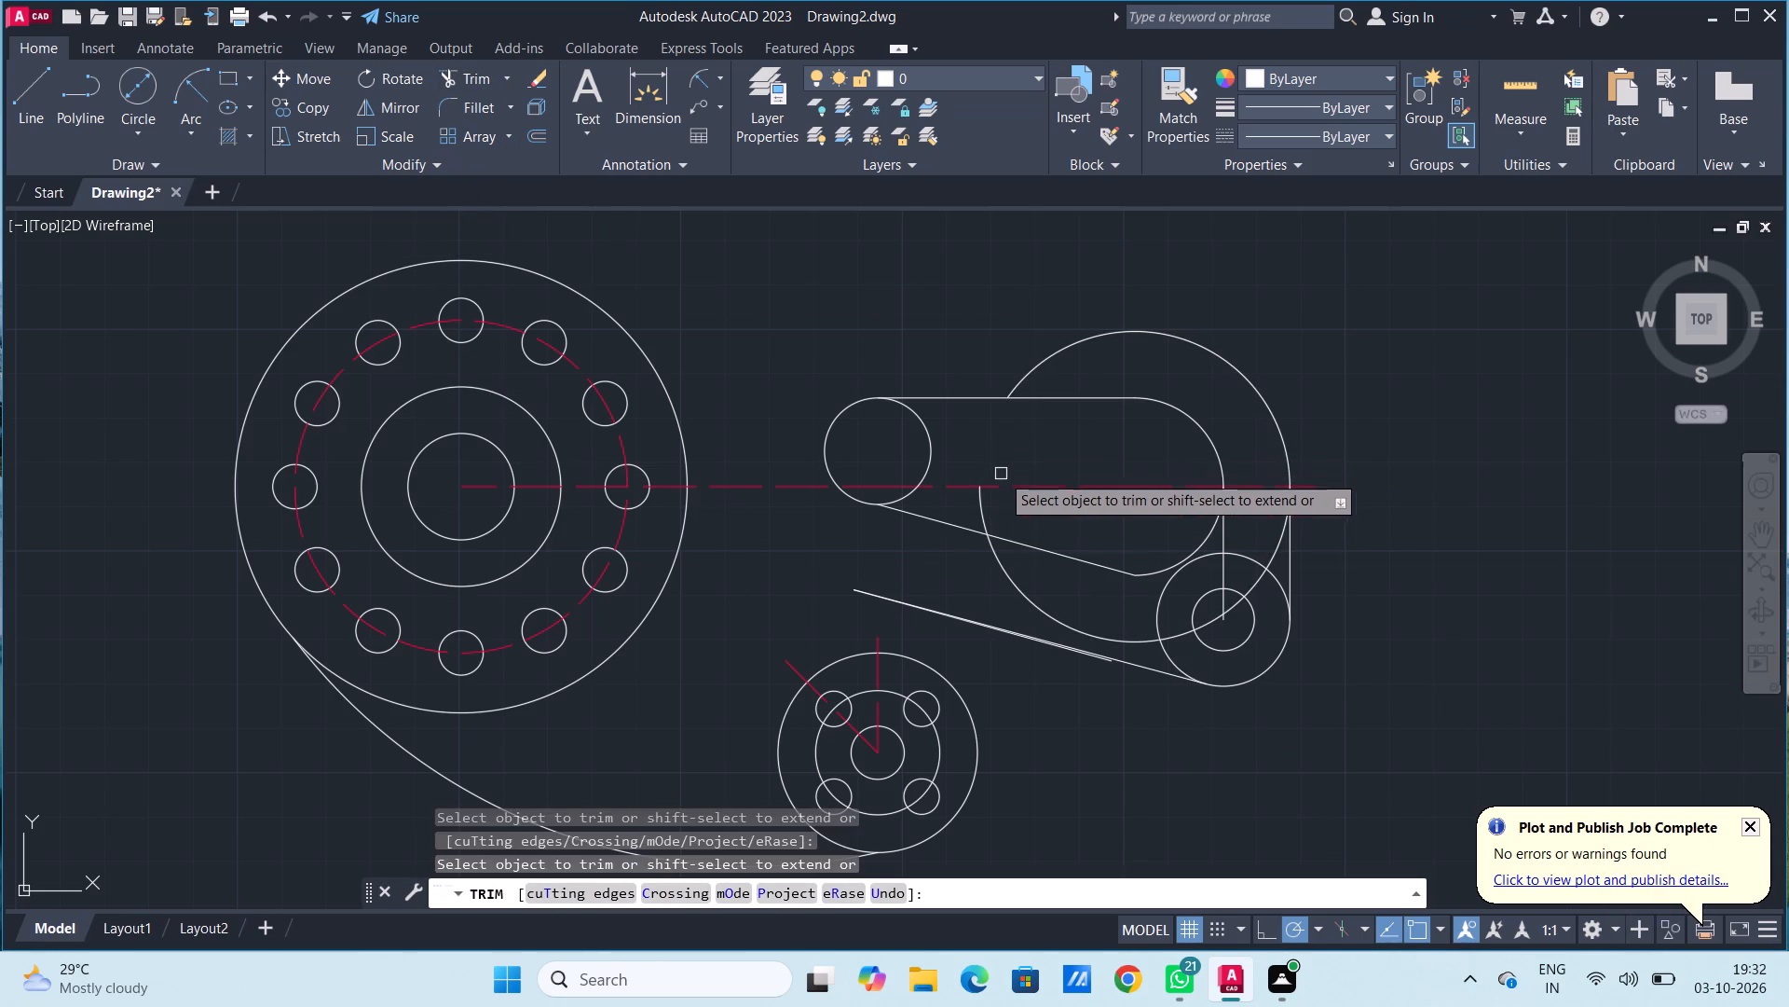
{"action": "left_click", "coordinate": [978, 509]}
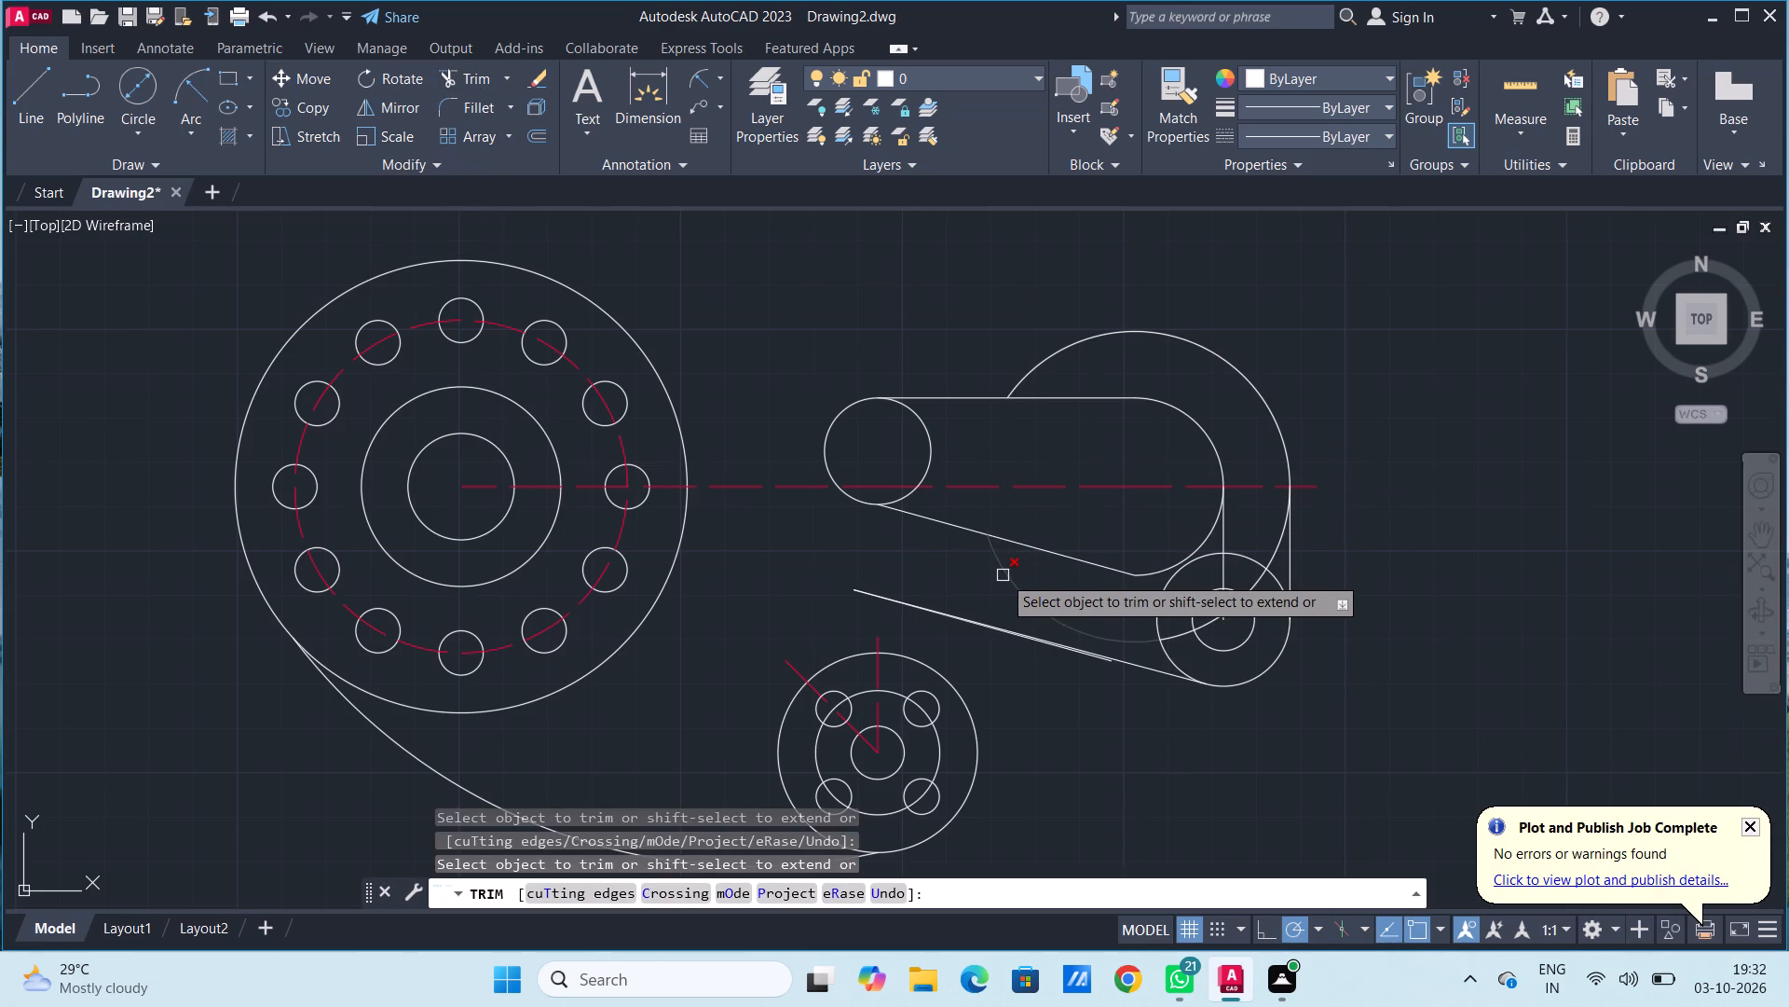
{"action": "left_click", "coordinate": [1003, 575]}
{"action": "left_click", "coordinate": [1181, 637]}
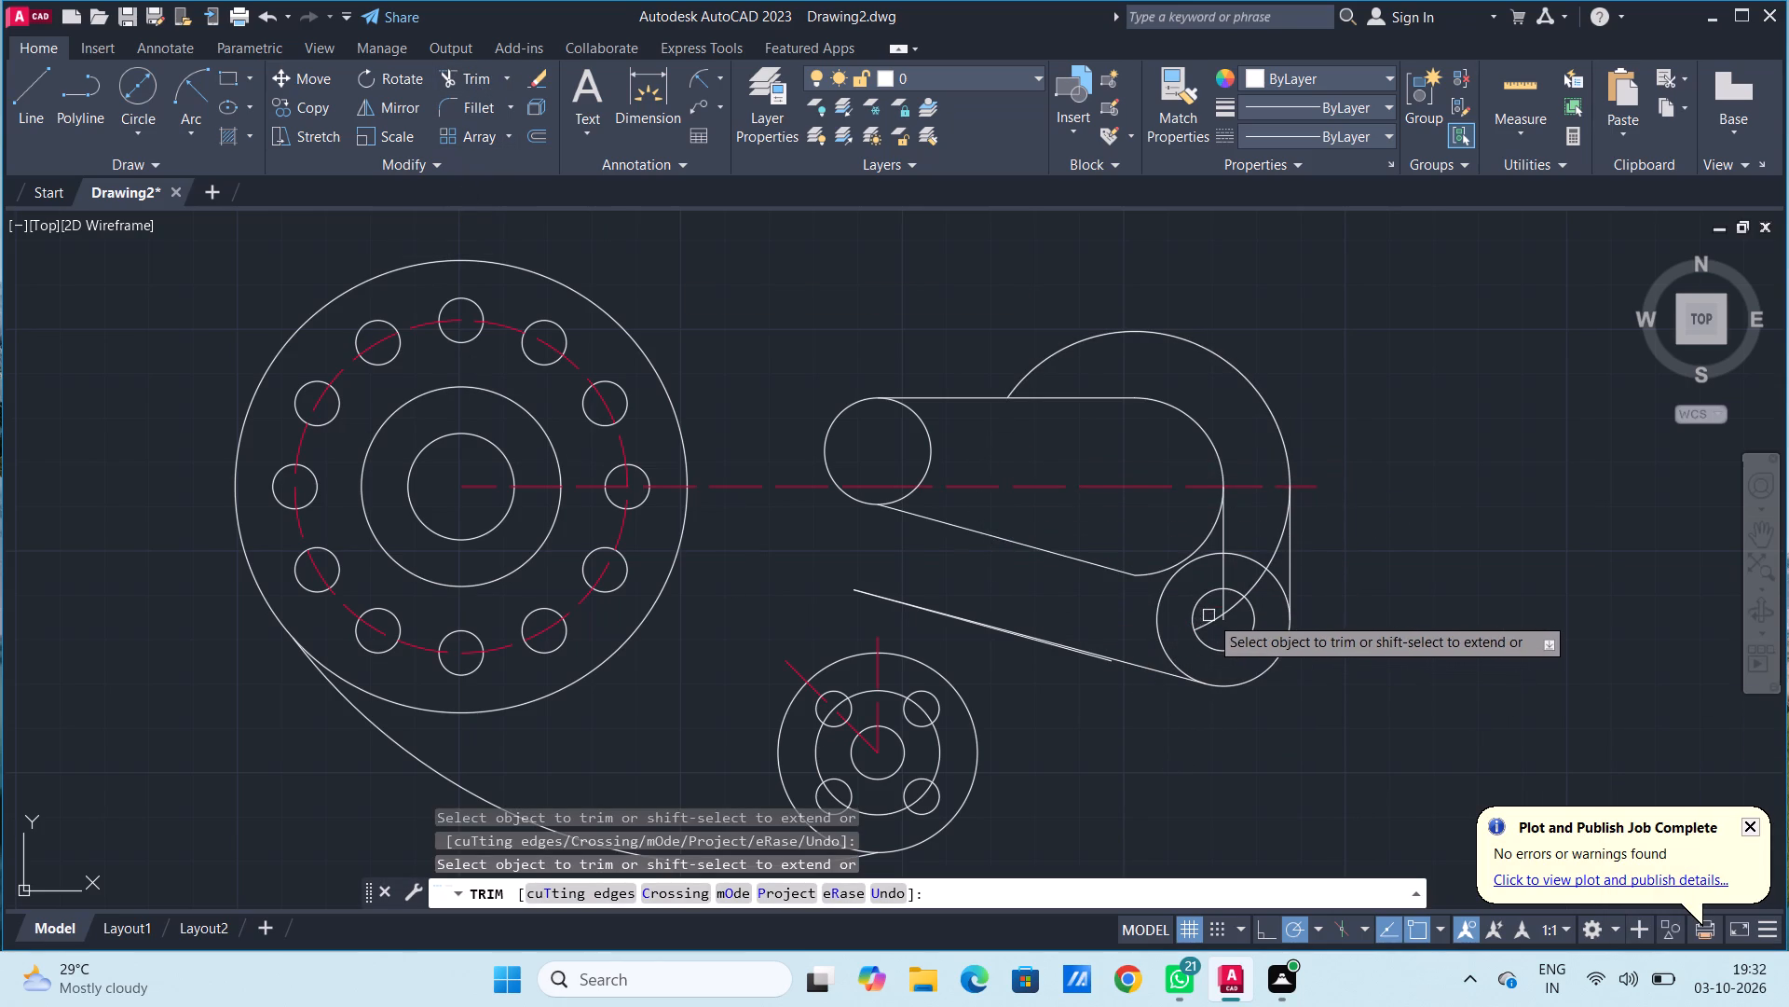
{"action": "left_click", "coordinate": [1211, 618]}
{"action": "left_click", "coordinate": [1236, 610]}
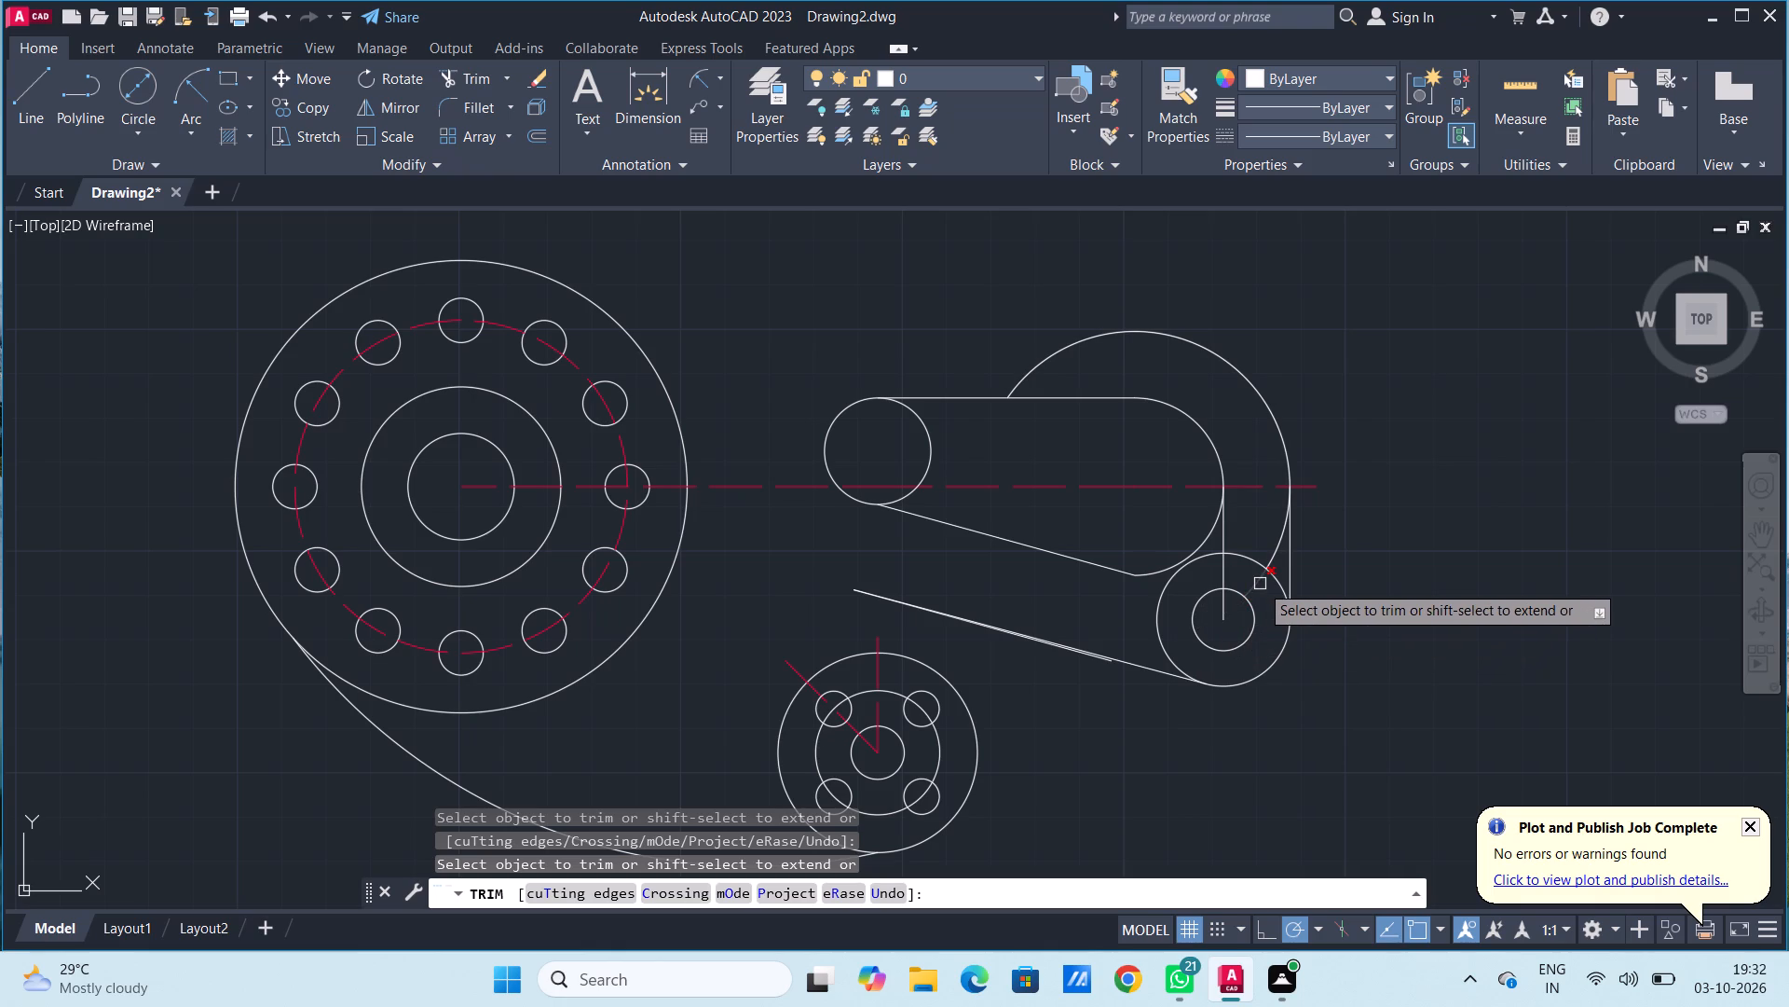
{"action": "left_click", "coordinate": [1256, 588]}
{"action": "left_click", "coordinate": [1273, 548]}
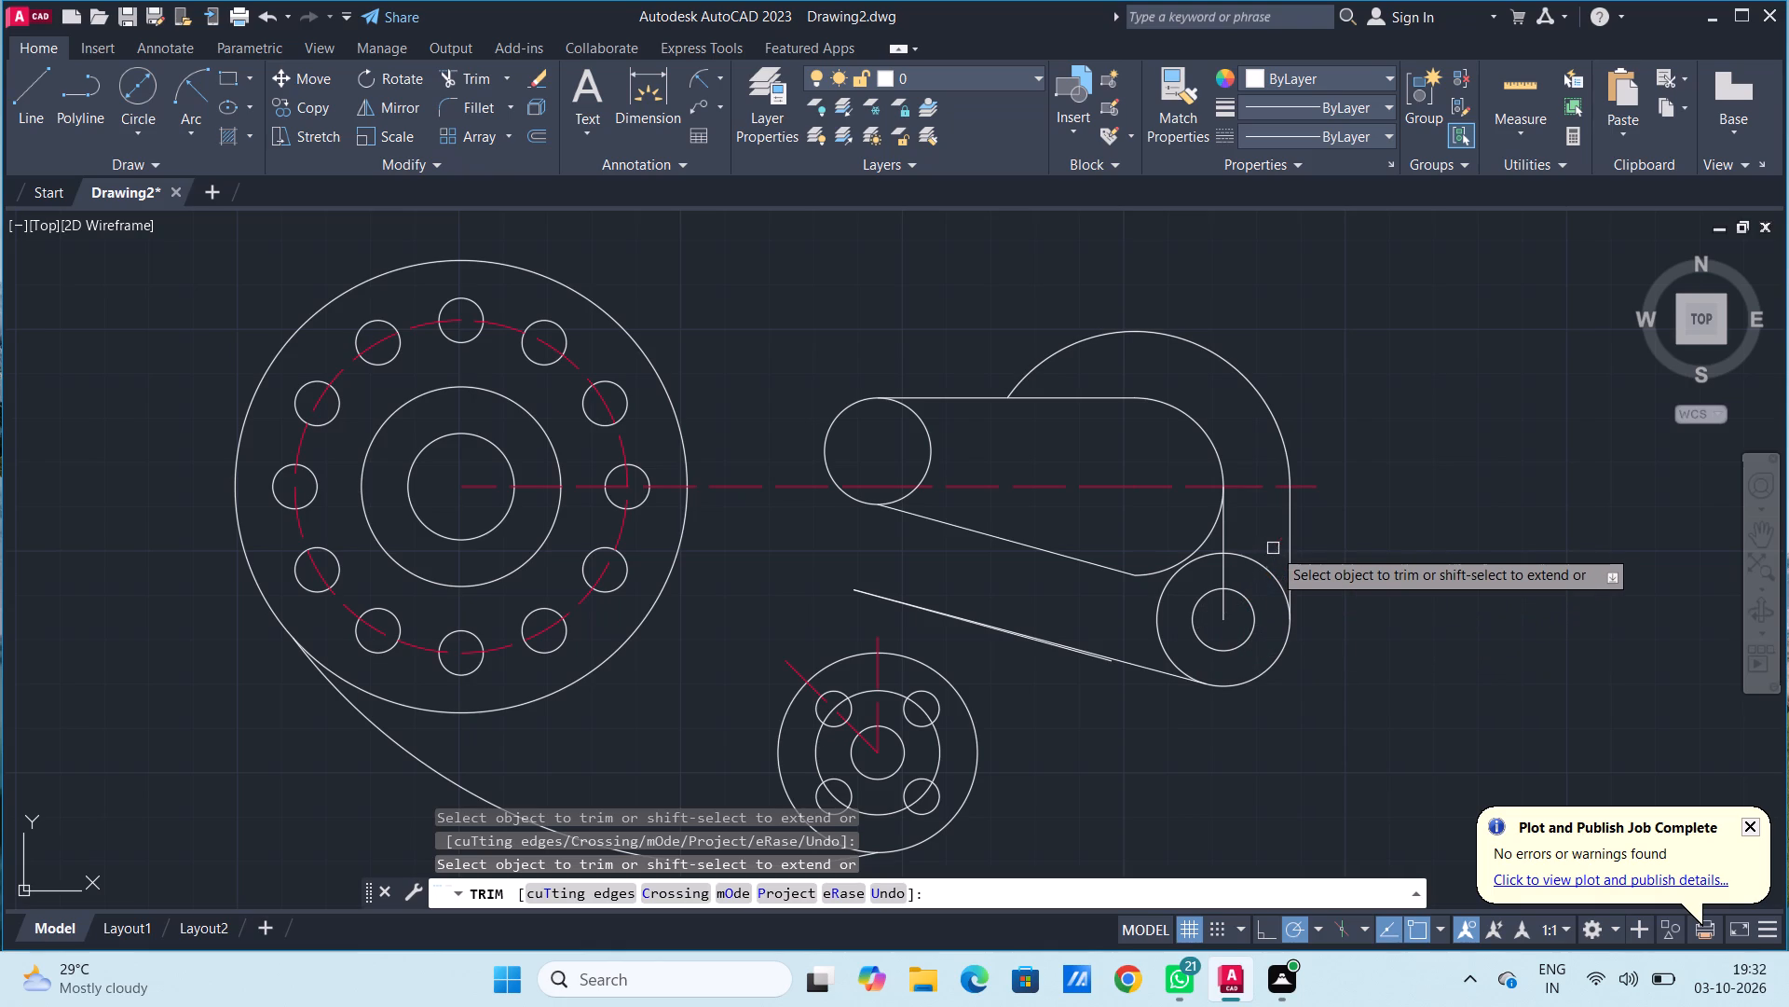
Trim away the inner 30-unit vertical construction line running into the boss centre.
{"action": "left_click", "coordinate": [1225, 530]}
{"action": "left_click", "coordinate": [1222, 577]}
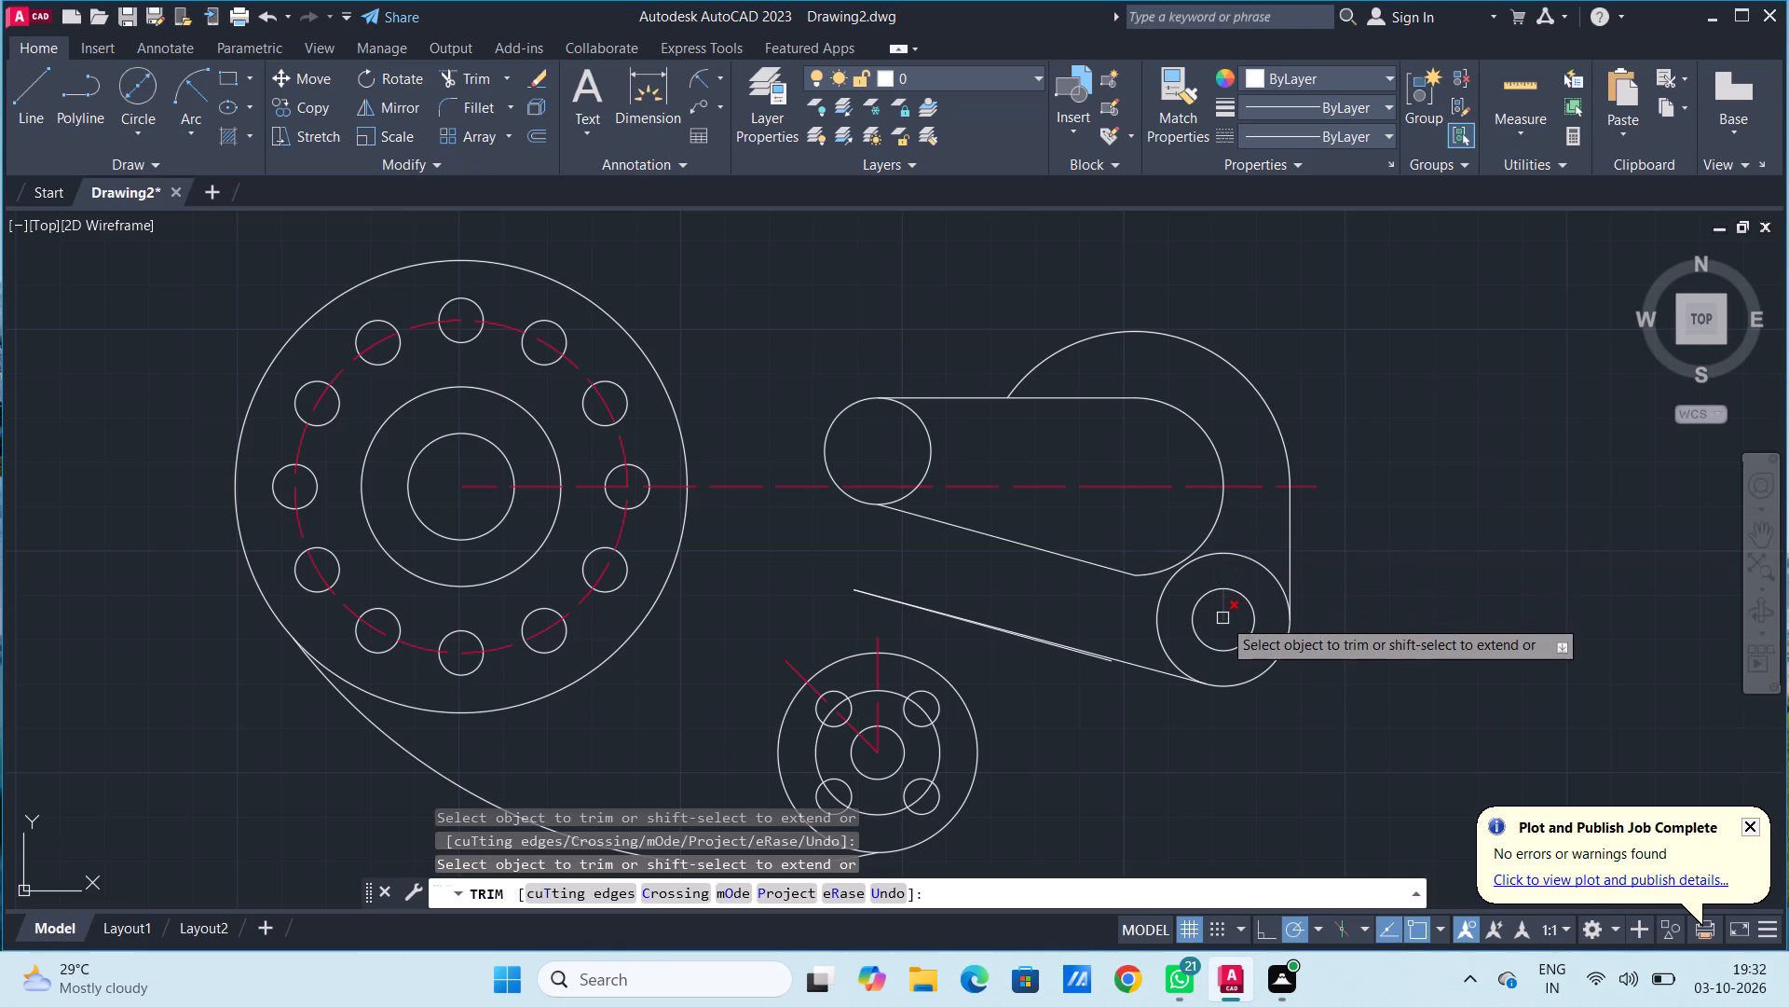
{"action": "left_click", "coordinate": [1222, 618]}
Remove the short offset line lying beneath the sloping line to the radius 15 circle.
{"action": "scroll", "coordinate": [1120, 691], "scroll_direction": "up", "scroll_amount": 4}
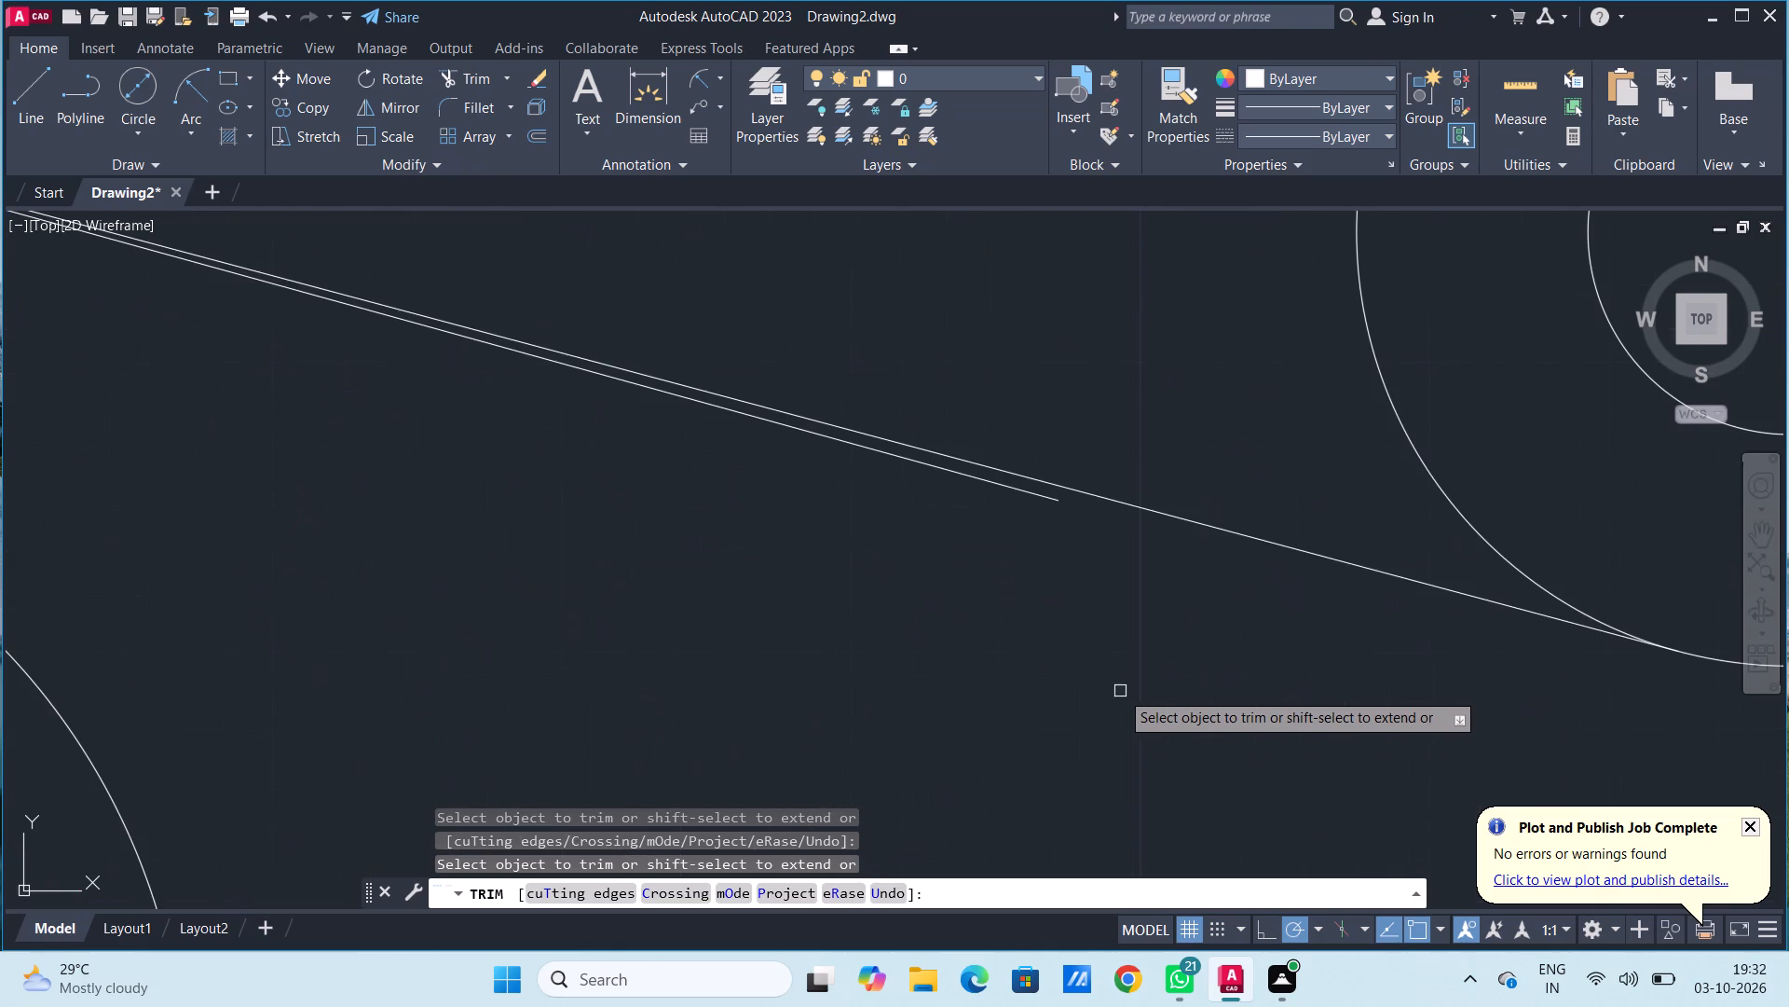
{"action": "left_click", "coordinate": [1045, 504]}
{"action": "scroll", "coordinate": [1044, 604], "scroll_direction": "down", "scroll_amount": 4}
{"action": "scroll", "coordinate": [935, 519], "scroll_direction": "up", "scroll_amount": 1}
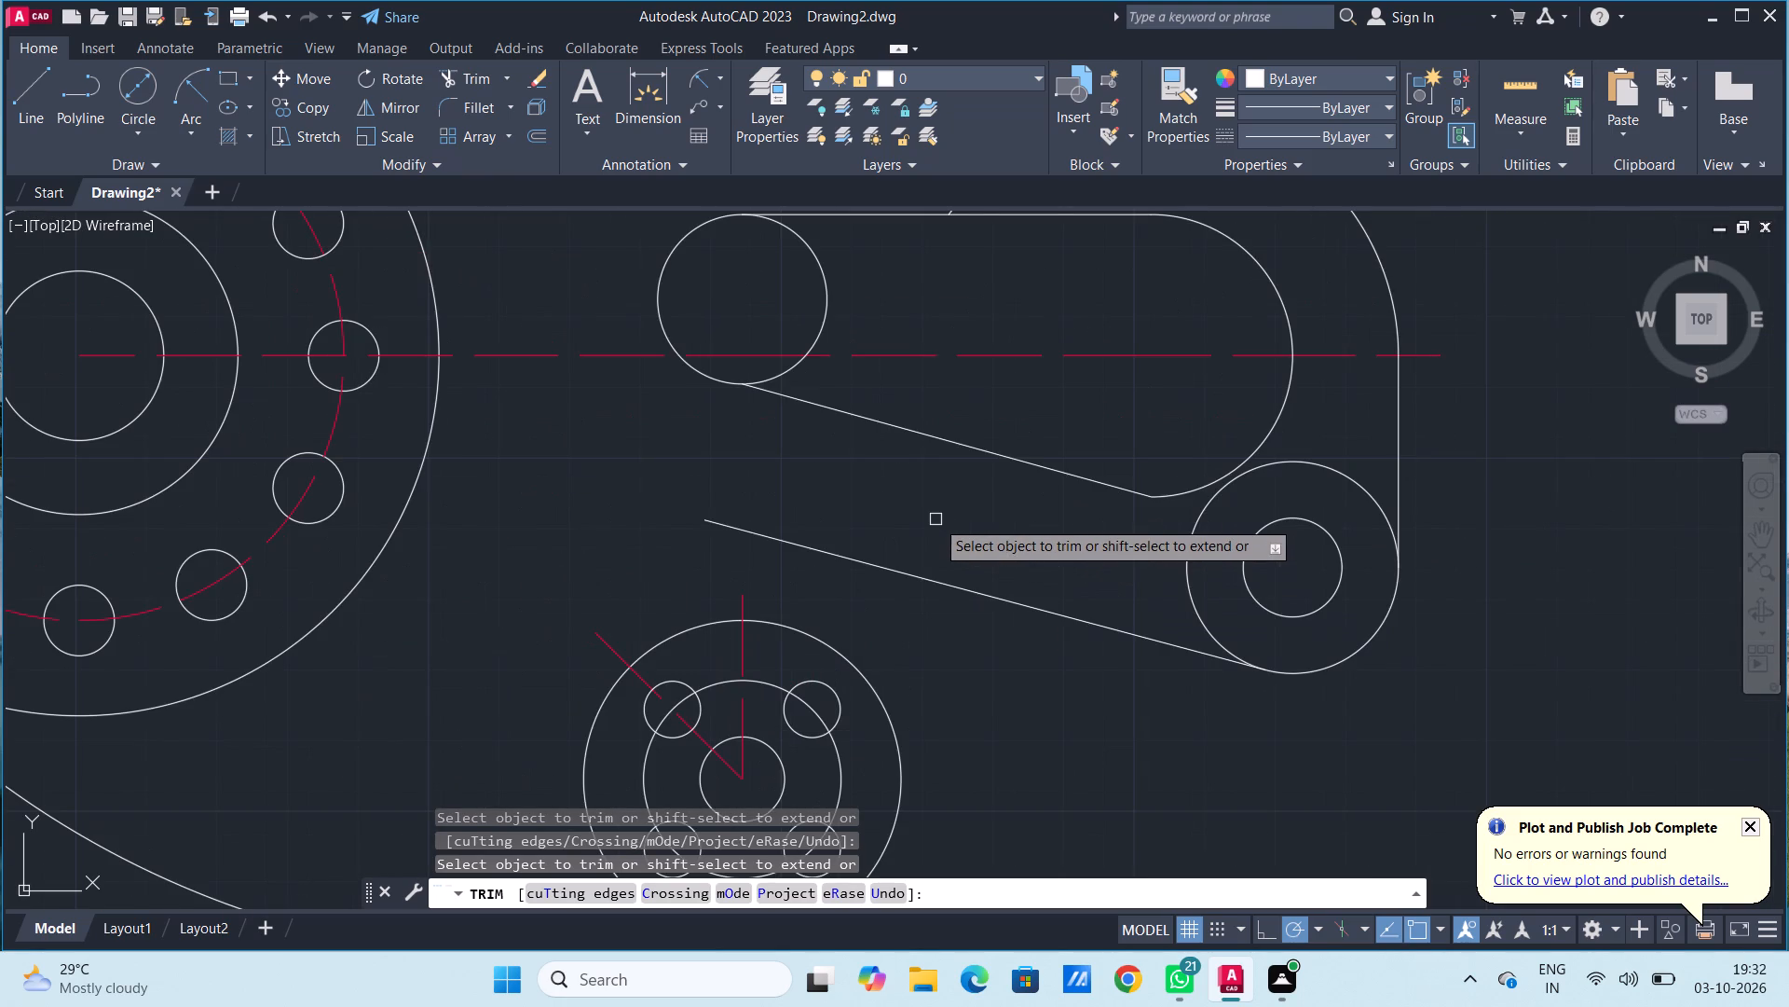
{"action": "key", "text": "Escape"}
{"action": "key", "text": "Escape"}
{"action": "key", "text": "Escape"}
{"action": "key", "text": "Escape"}
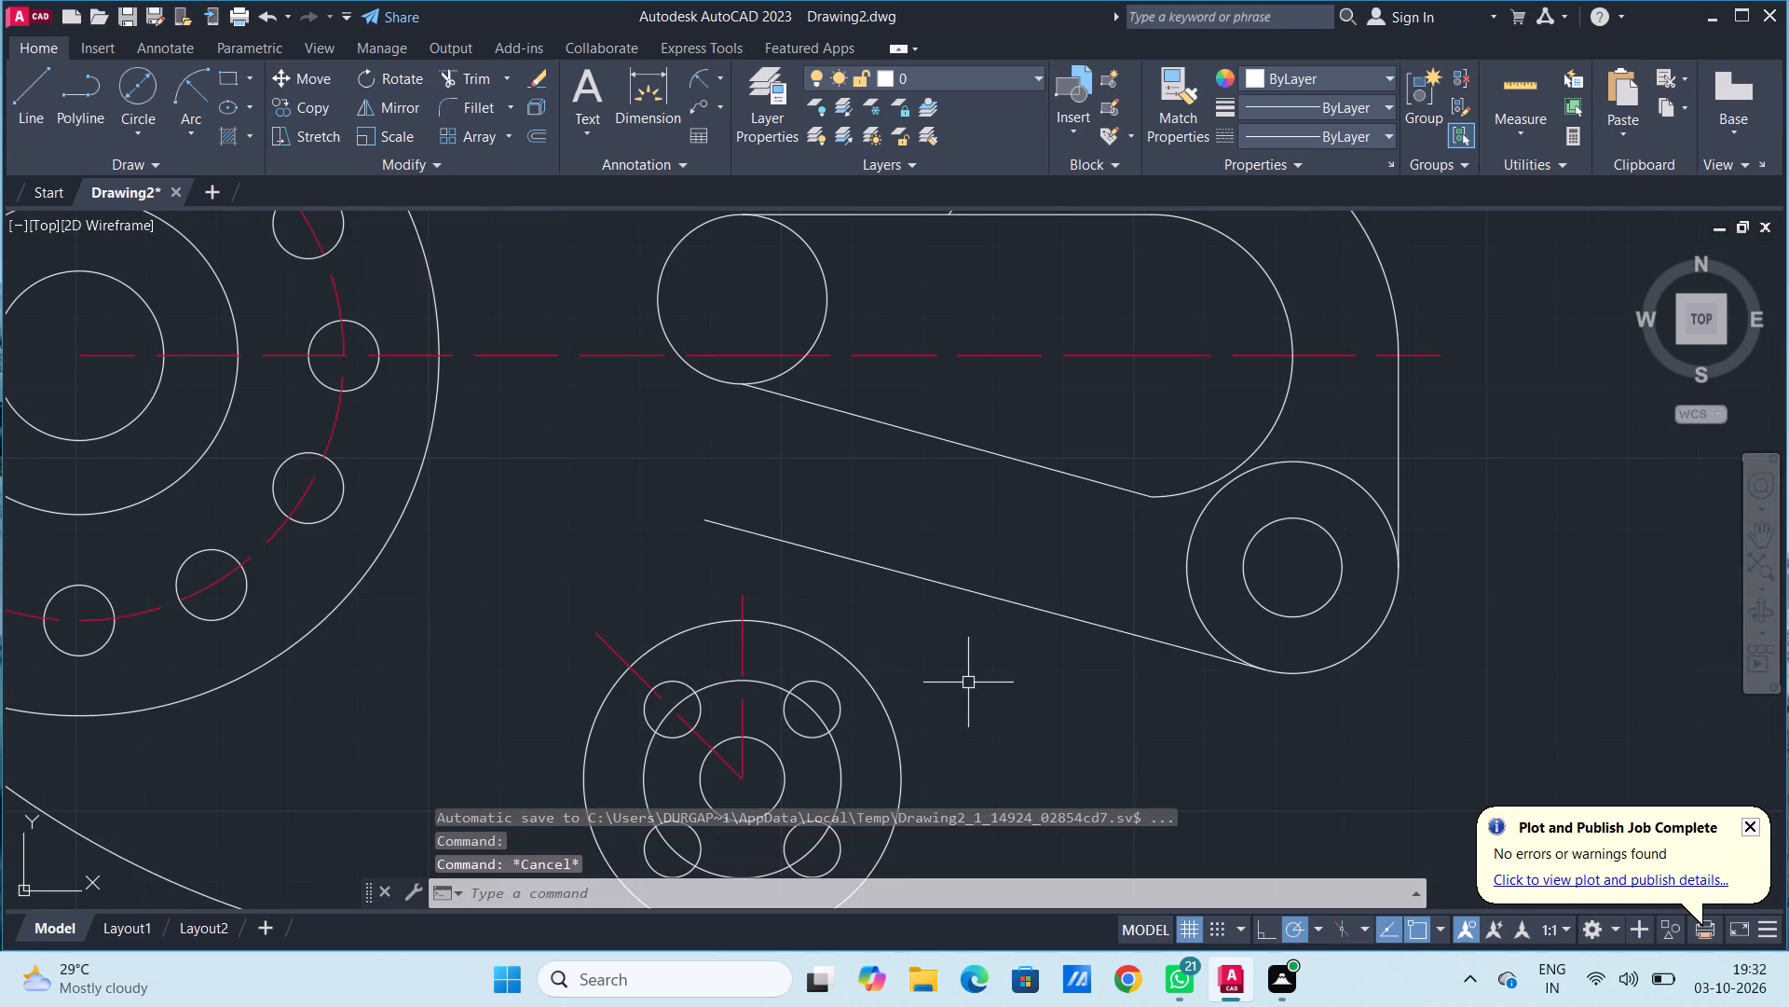
Draw a line from the sloping line's end on the radius 15 circle, about 132 units at 165°, into the twelve-hole flange.
{"action": "left_click", "coordinate": [30, 95]}
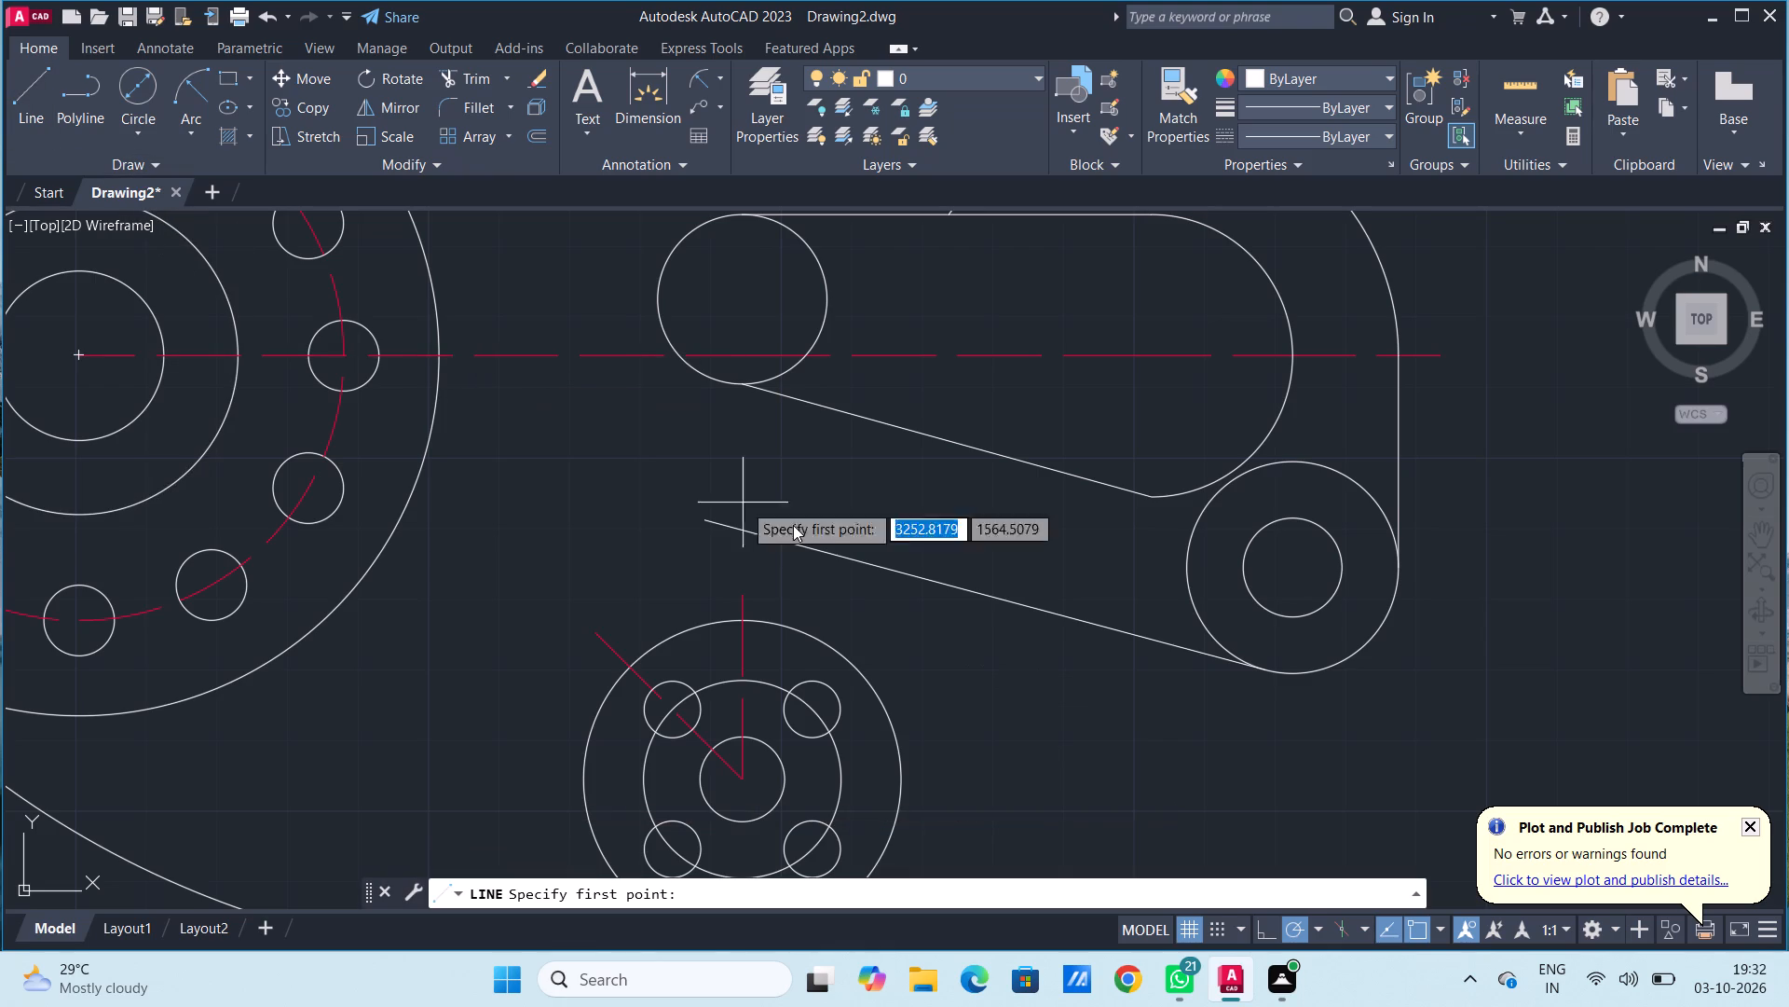
{"action": "left_click", "coordinate": [1262, 672]}
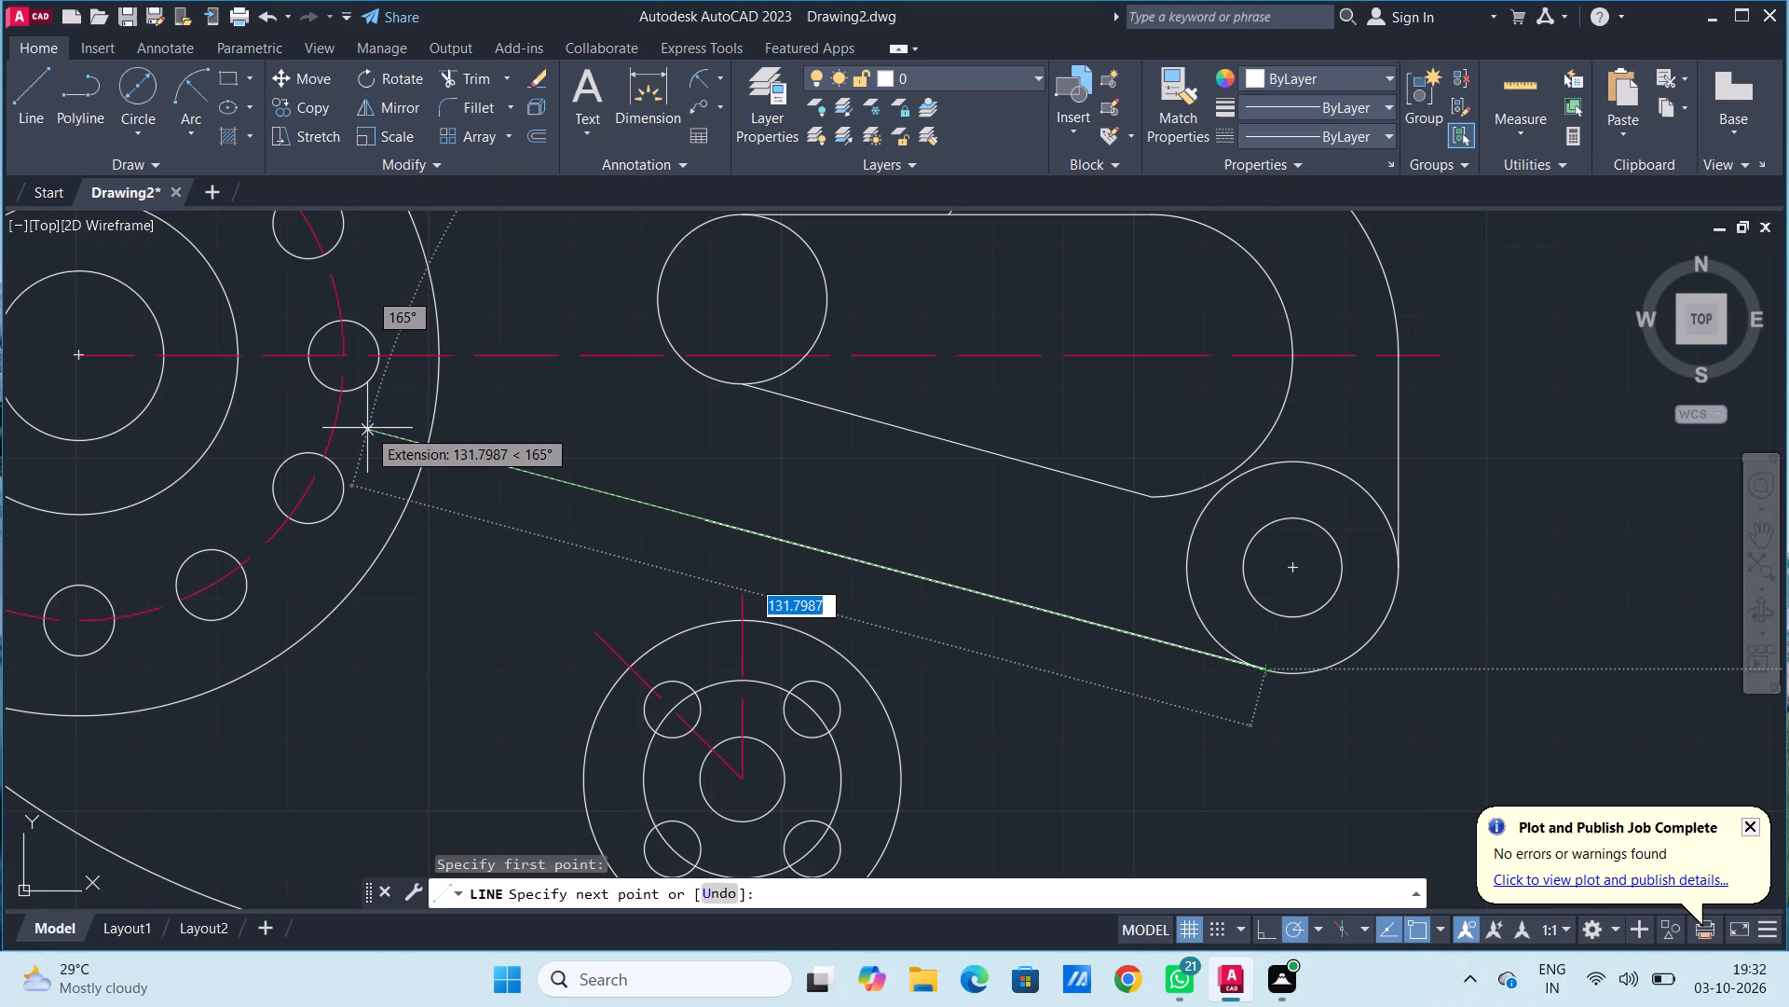
{"action": "left_click", "coordinate": [367, 428]}
{"action": "key", "text": "Escape"}
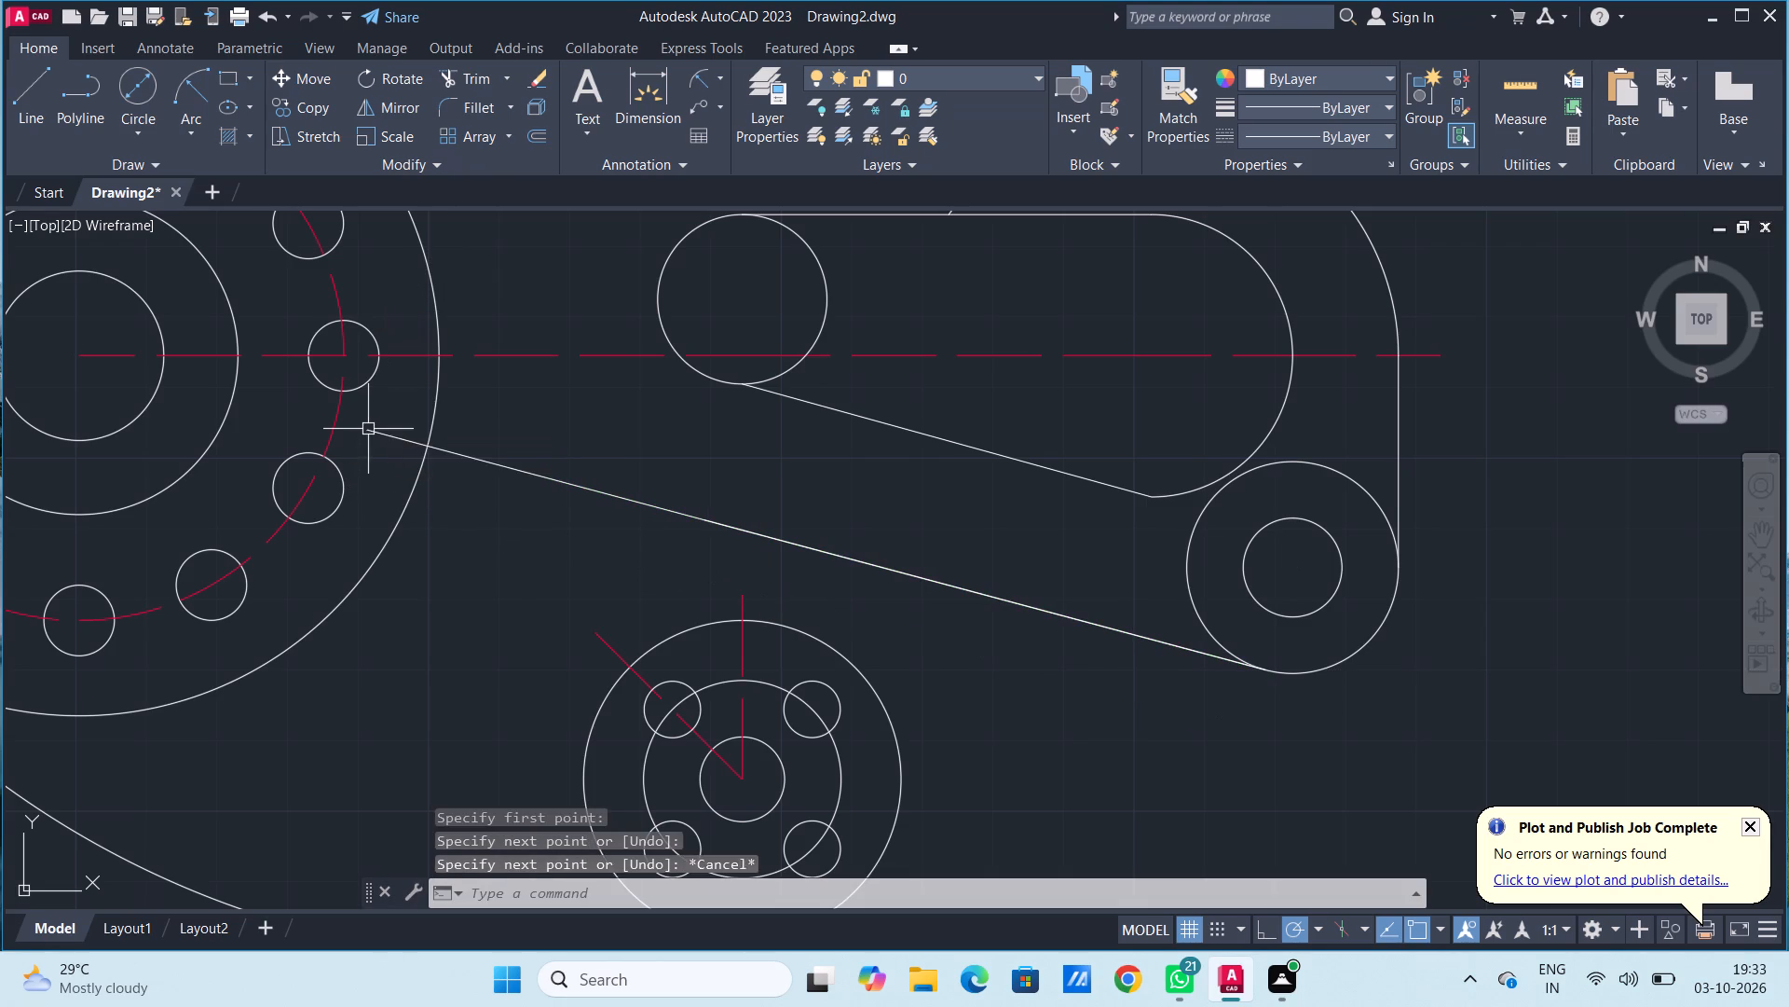
{"action": "key", "text": "Escape"}
{"action": "key", "text": "Escape"}
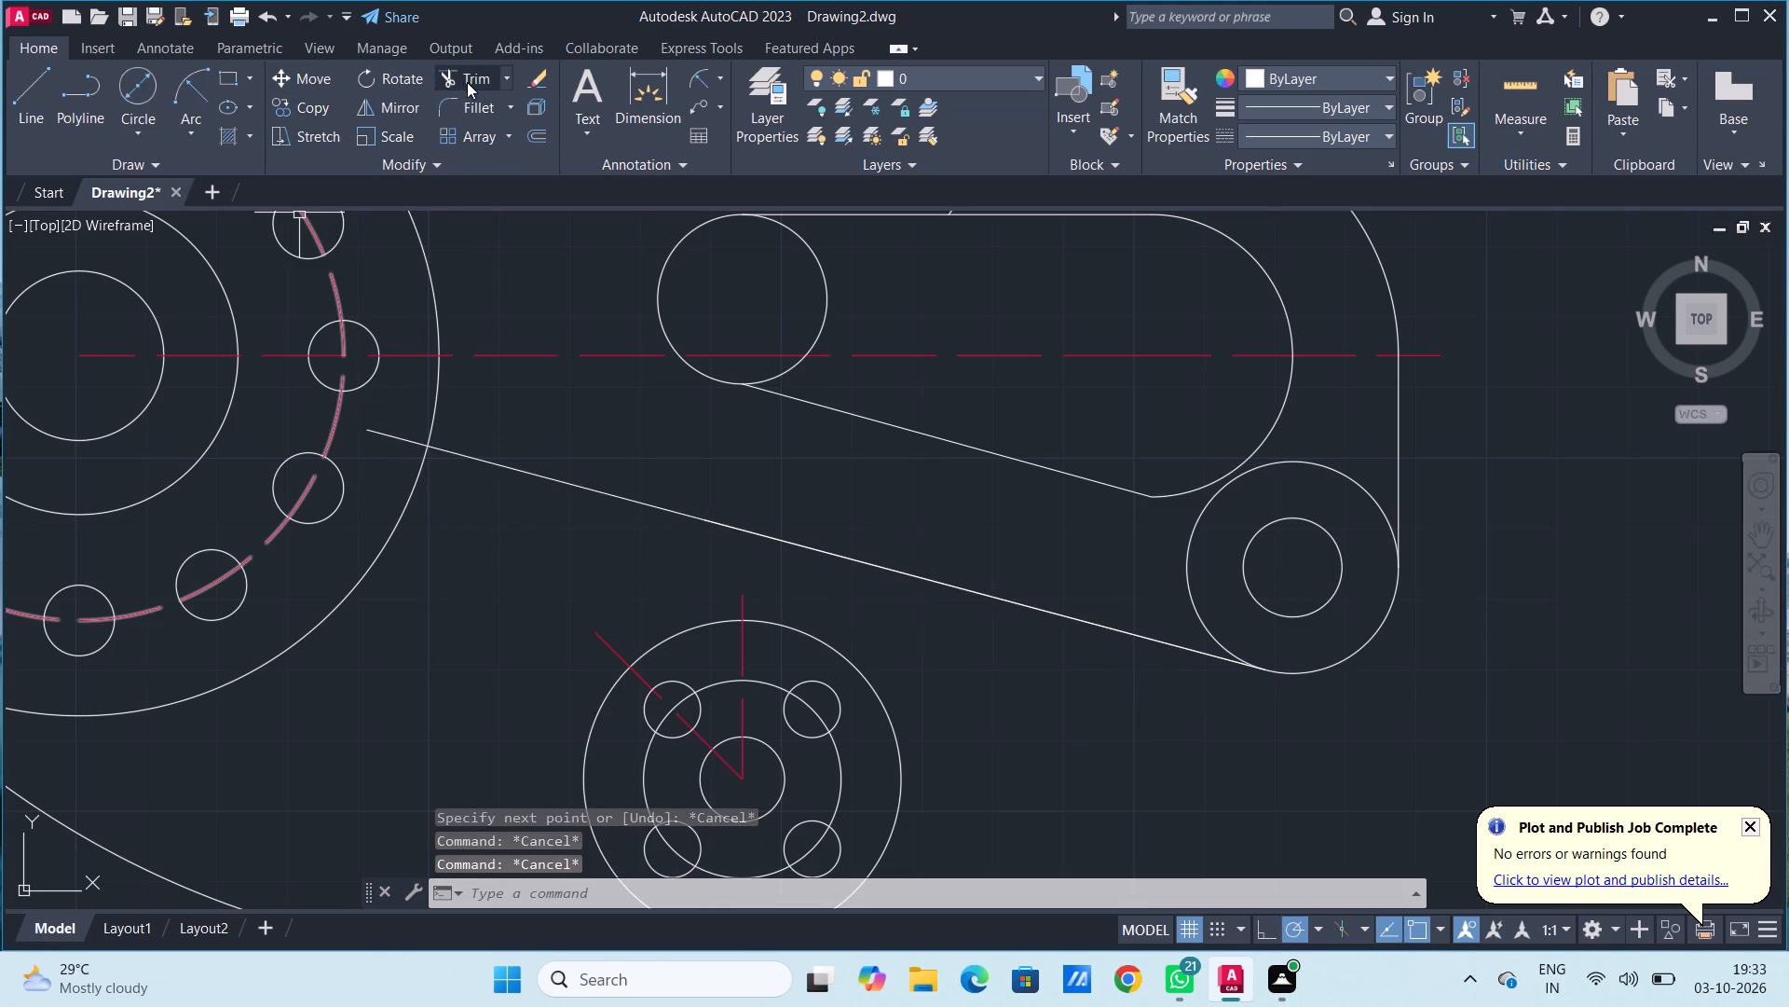
Trim the part of the long sloping line that lies inside the twelve-hole flange's outer circle.
{"action": "left_click", "coordinate": [469, 81]}
{"action": "left_click", "coordinate": [389, 435]}
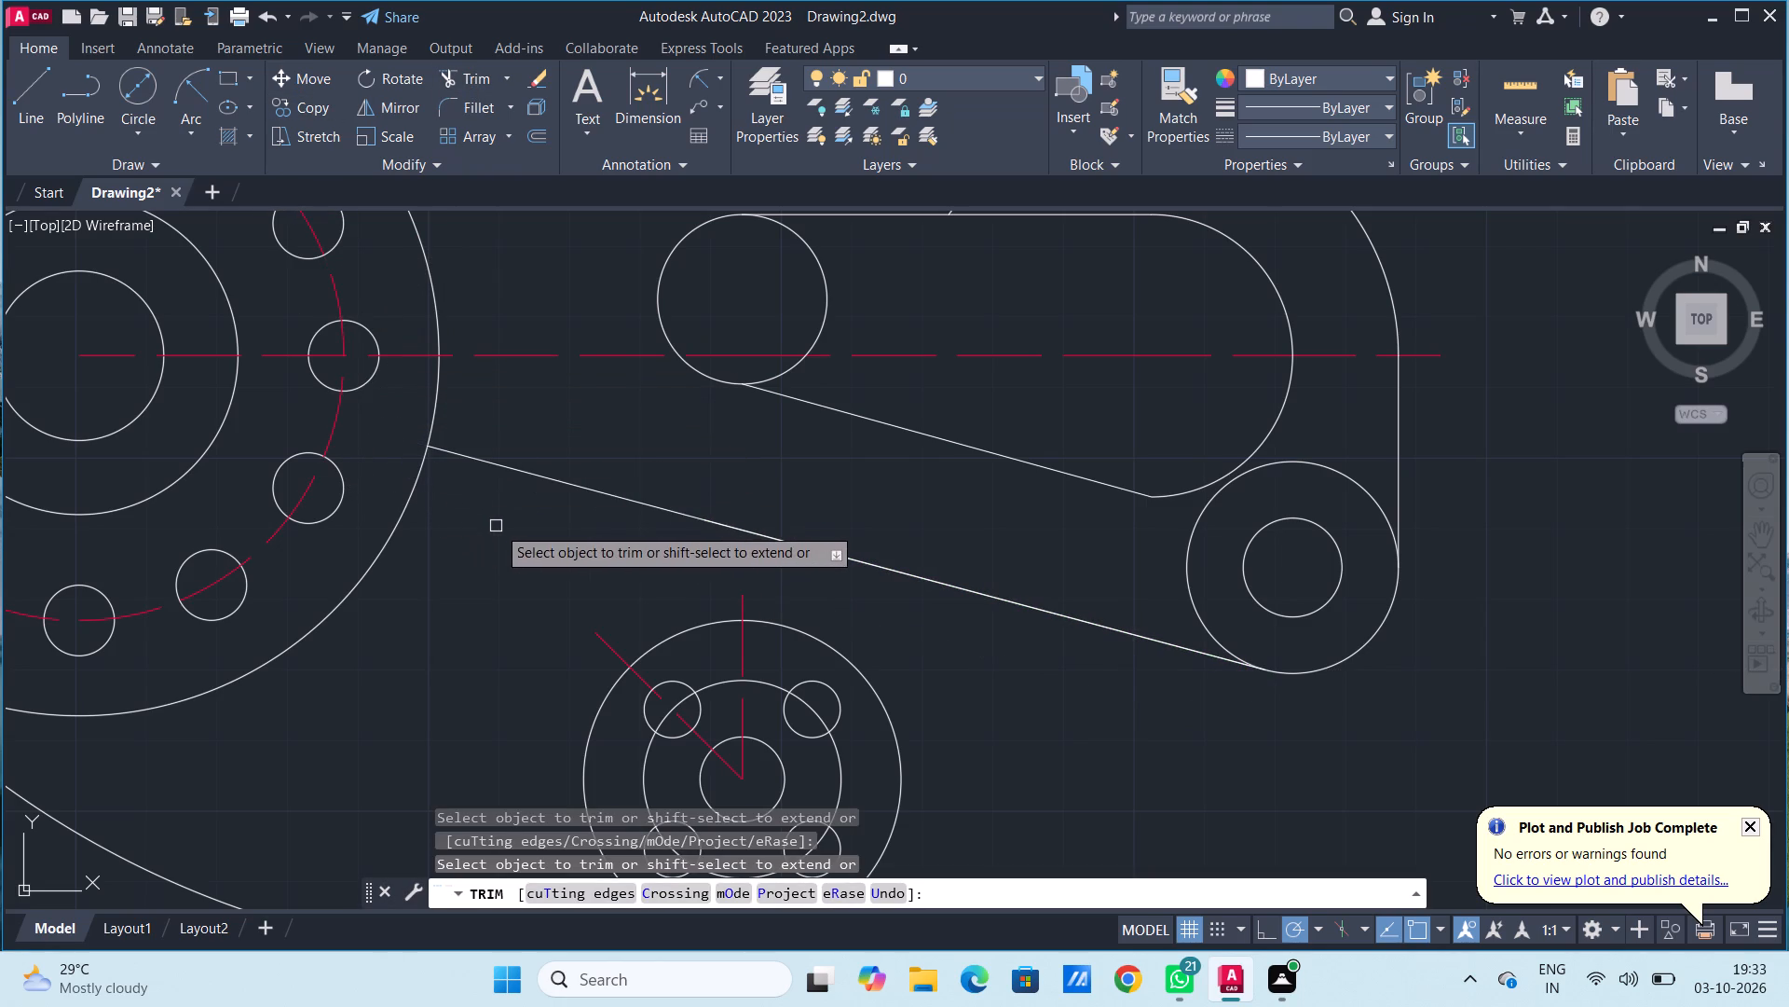
{"action": "key", "text": "Escape"}
{"action": "key", "text": "grave"}
{"action": "key", "text": "Escape"}
{"action": "key", "text": "Escape"}
{"action": "key", "text": "Escape"}
{"action": "key", "text": "Escape"}
{"action": "key", "text": "Escape"}
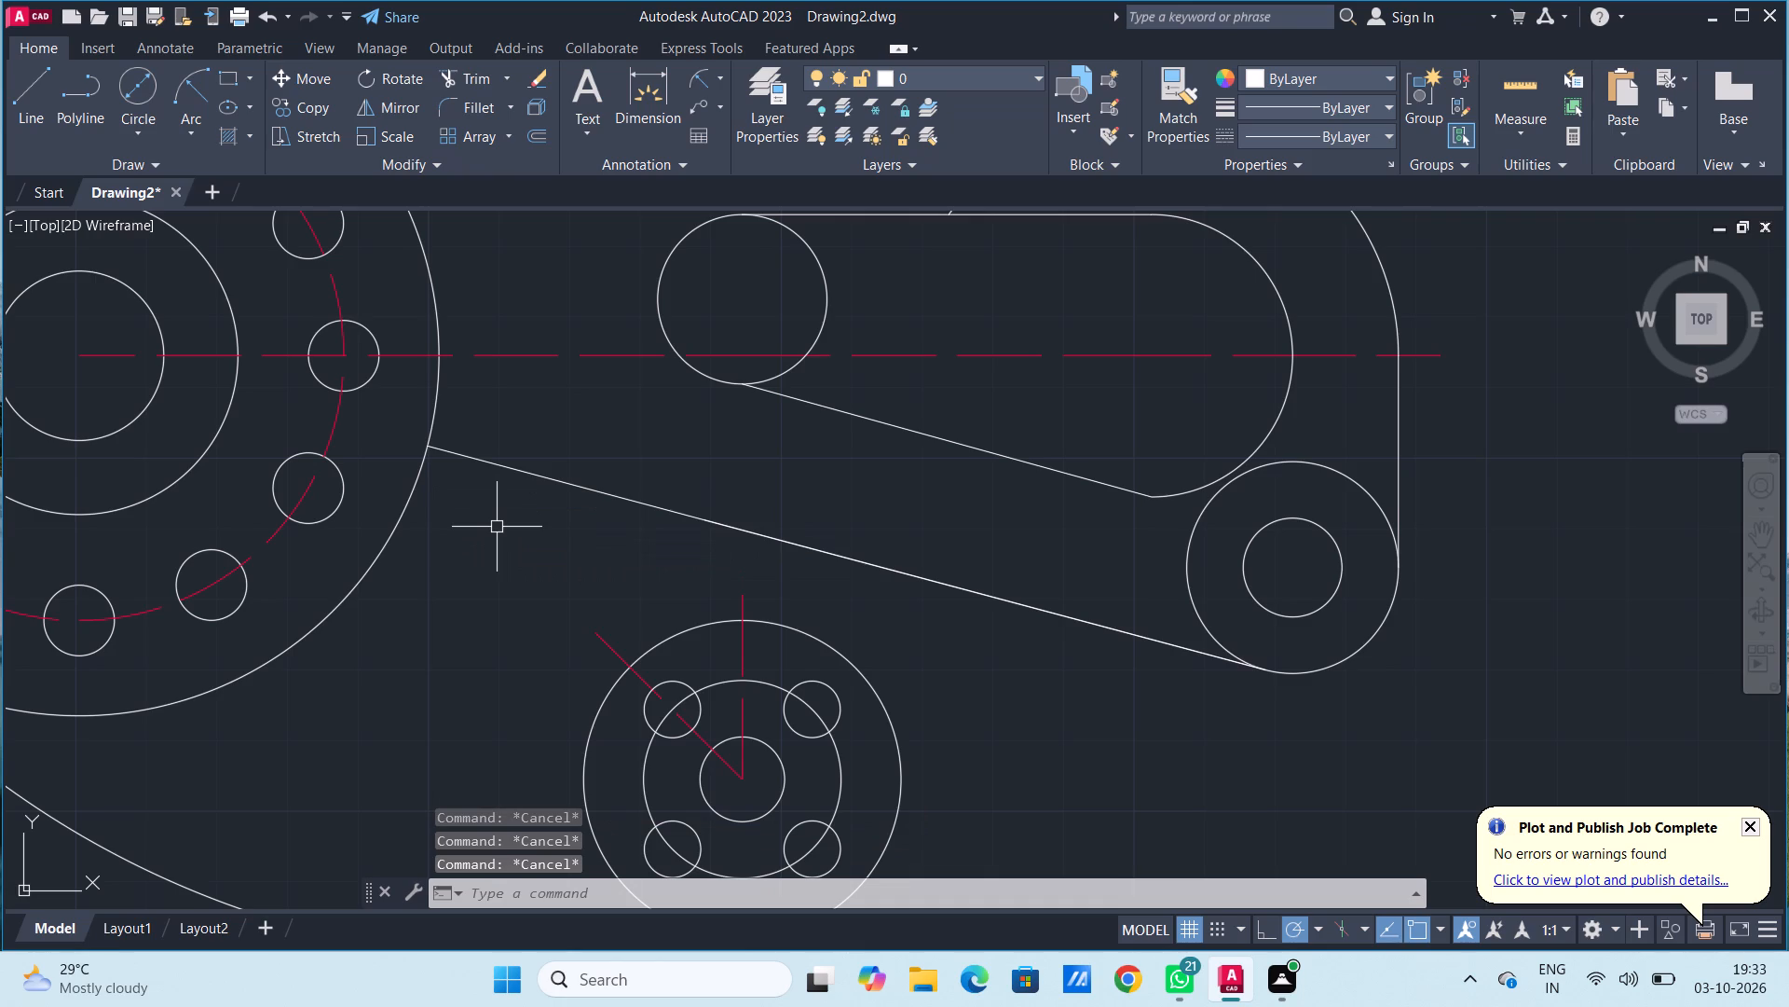
Fillet the twelve-hole flange's outer circle and the long sloping line with radius 12.
{"action": "type", "text": "fil"}
{"action": "key", "text": "Return"}
{"action": "key", "text": "r"}
{"action": "key", "text": "Return"}
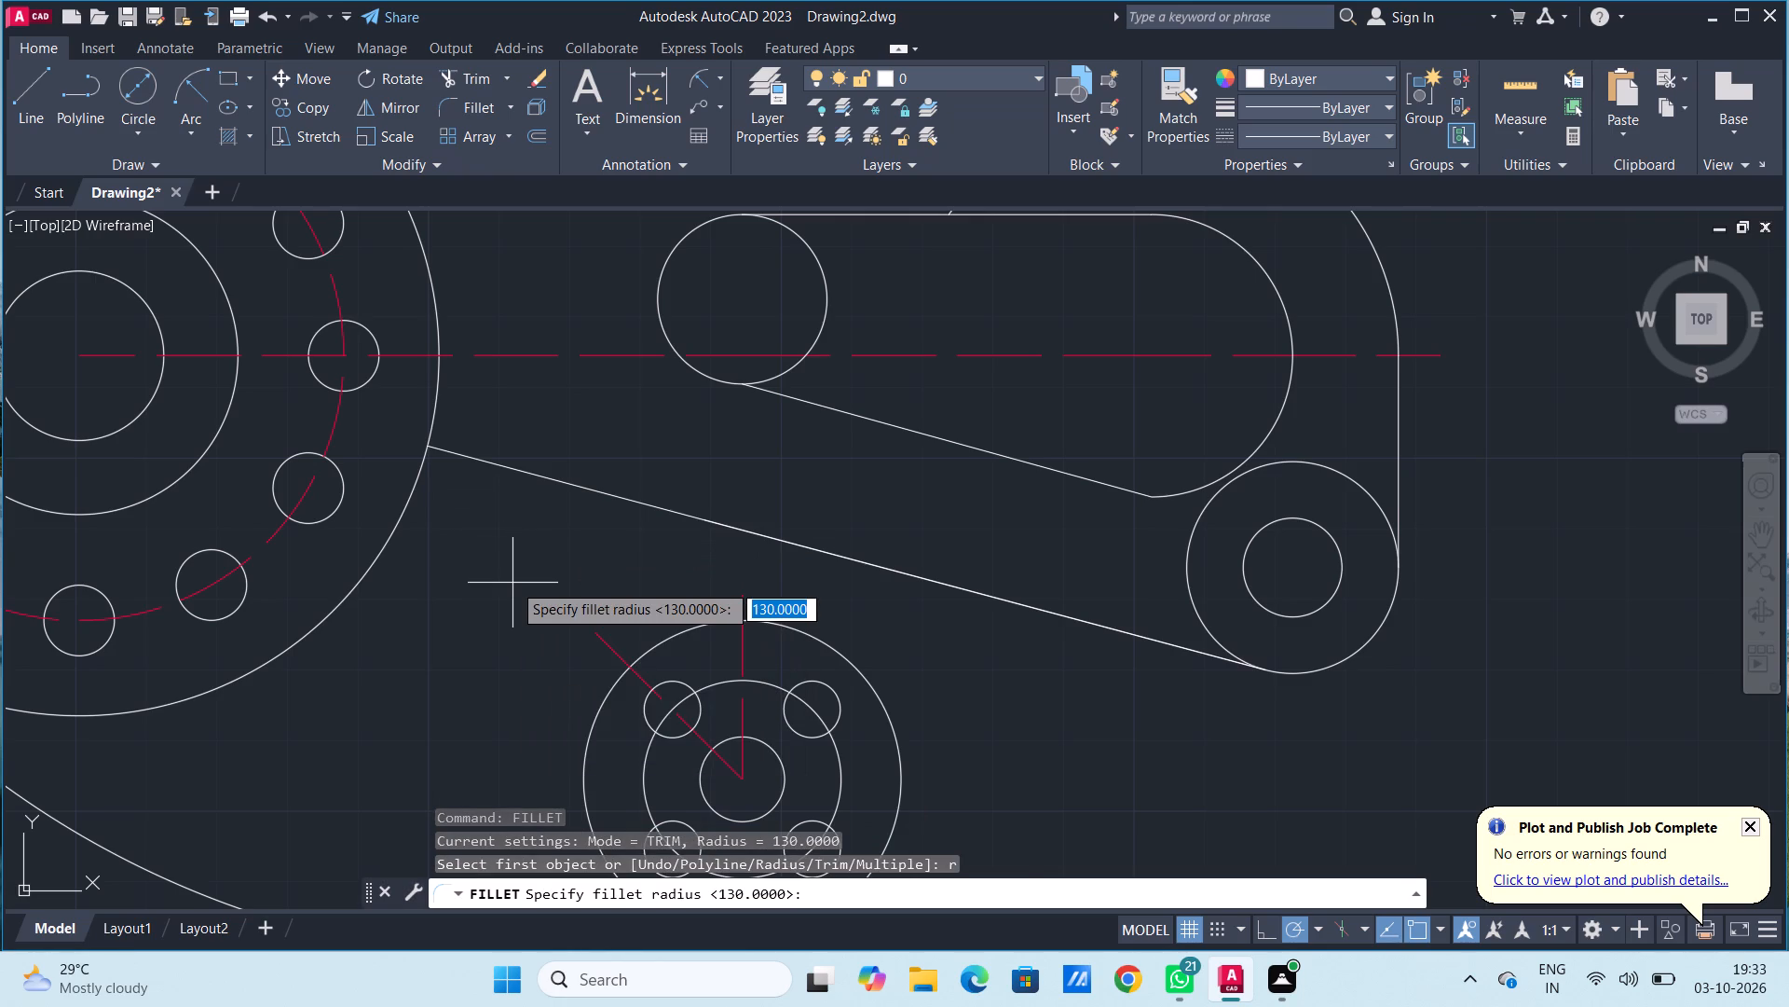
{"action": "type", "text": "12"}
{"action": "key", "text": "Return"}
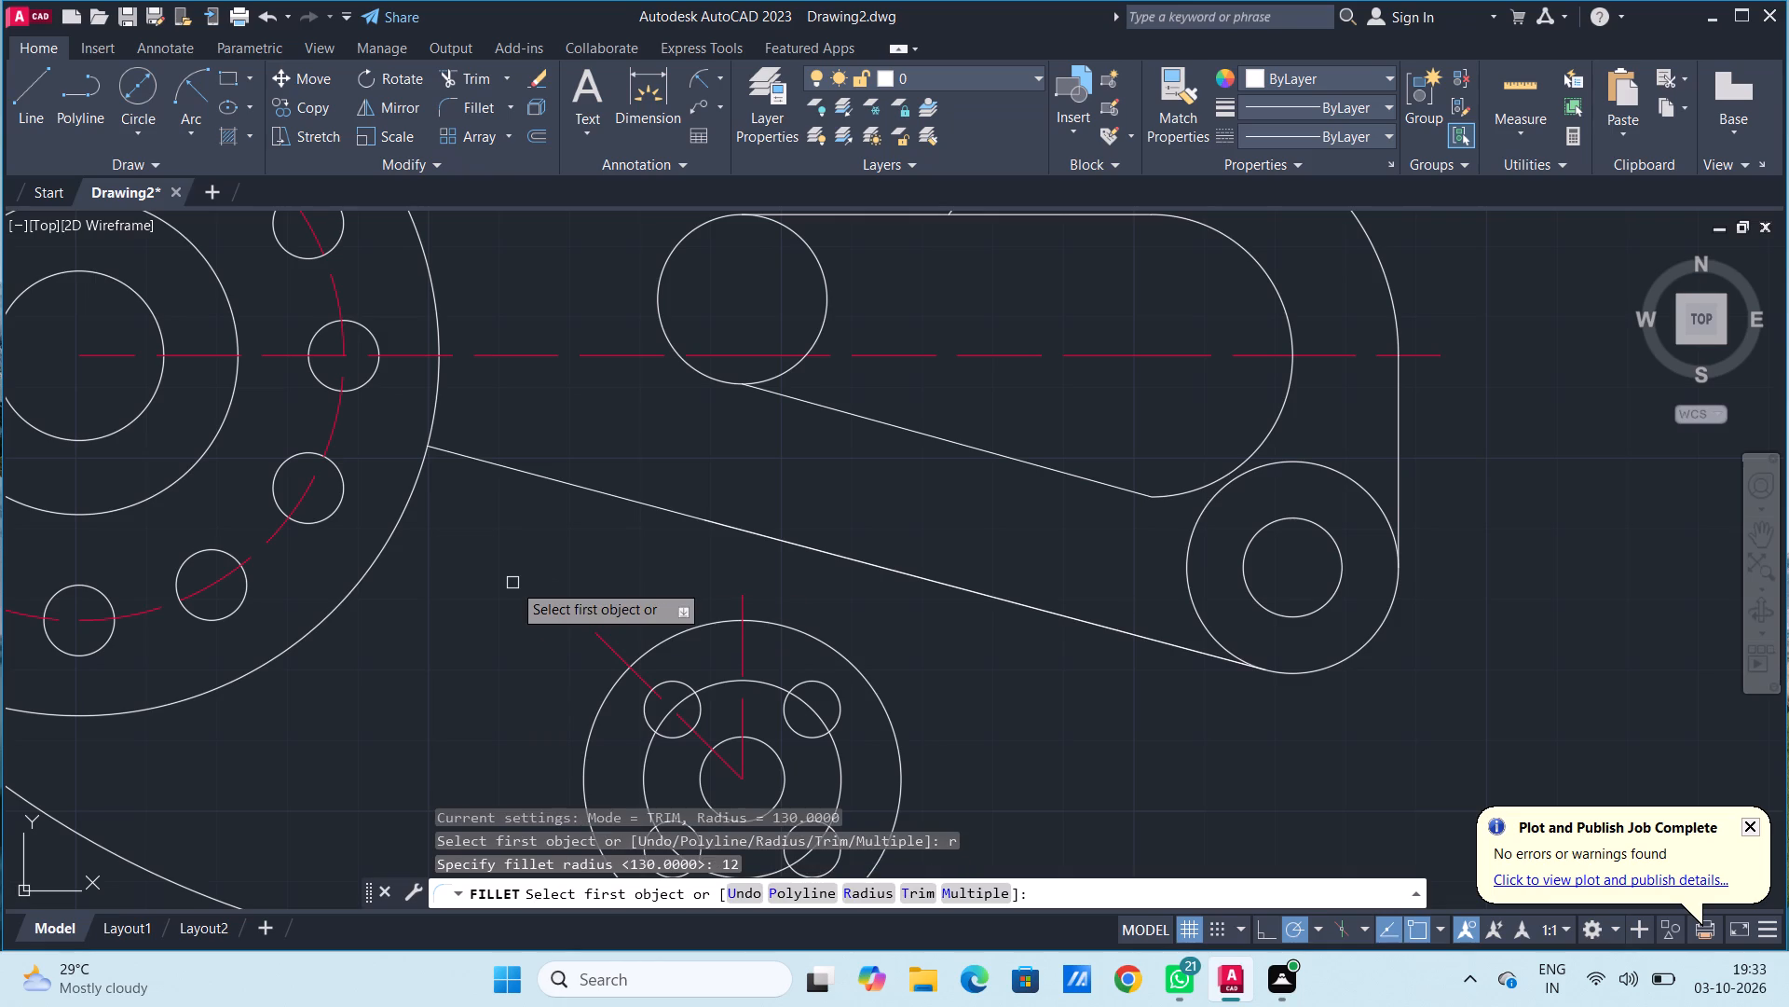
{"action": "left_click", "coordinate": [422, 466]}
{"action": "left_click", "coordinate": [471, 455]}
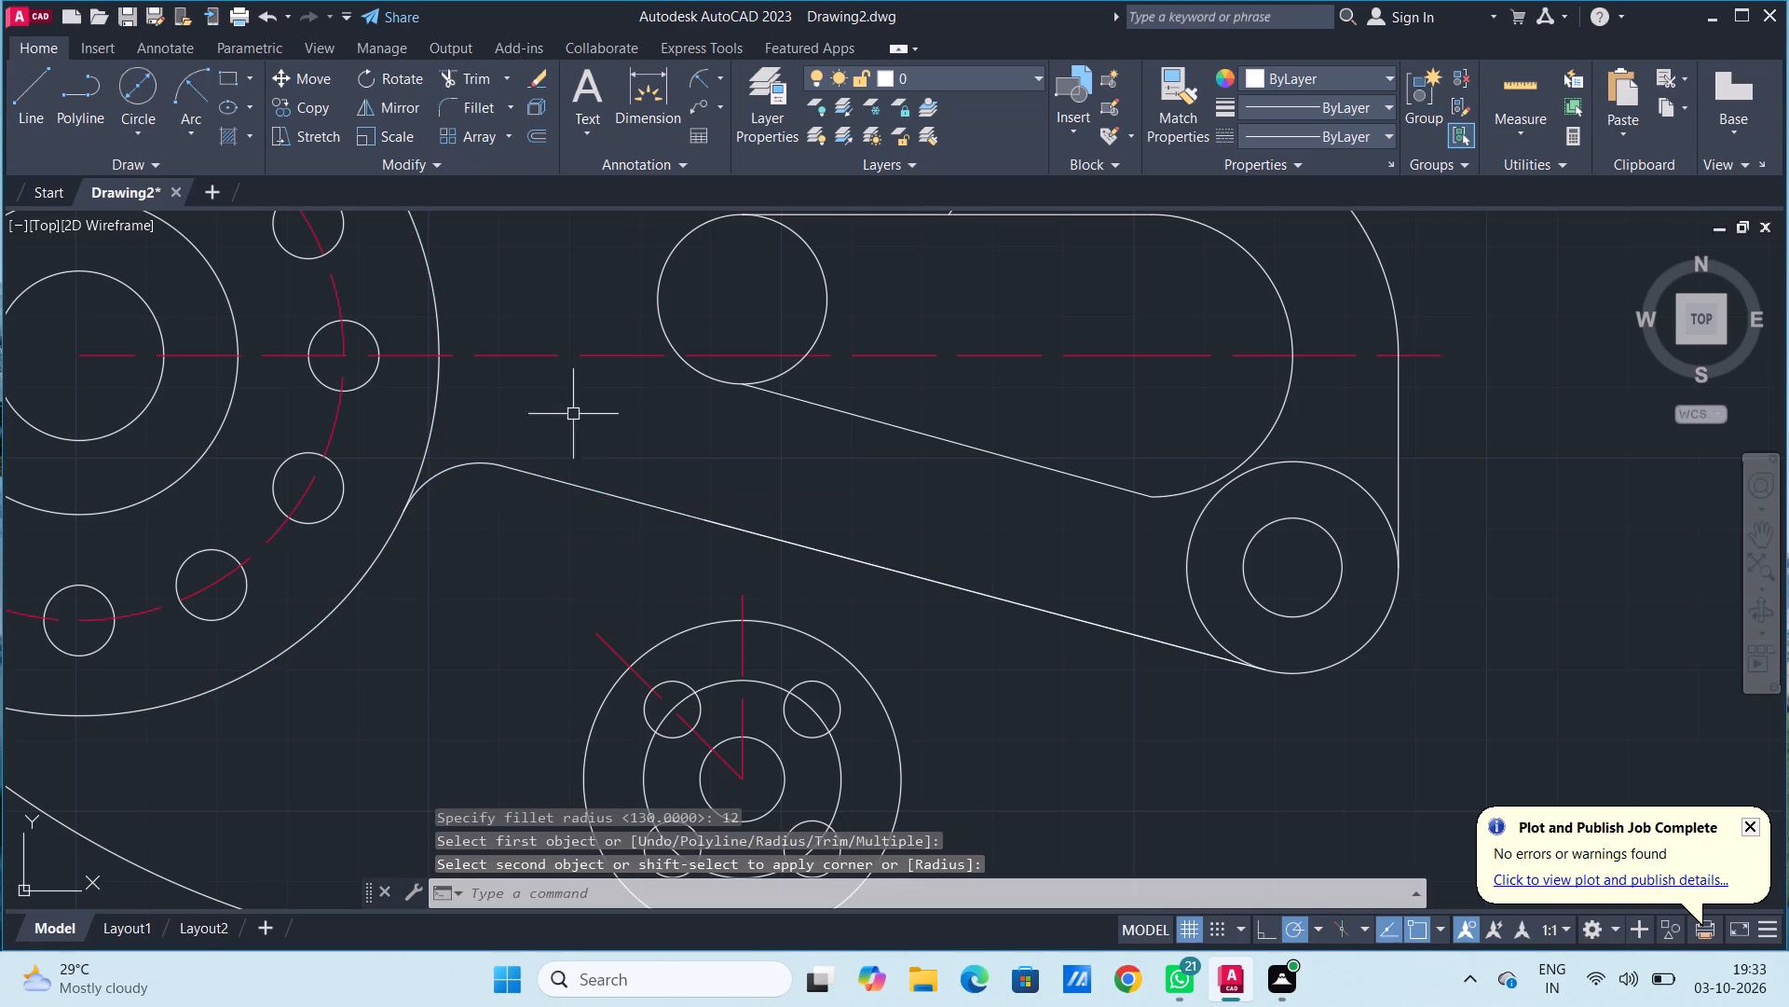
Trim away the portion of the radius 15 circle that lies inside the part outline, leaving its rounded outer corner.
{"action": "scroll", "coordinate": [589, 407], "scroll_direction": "down", "scroll_amount": 2}
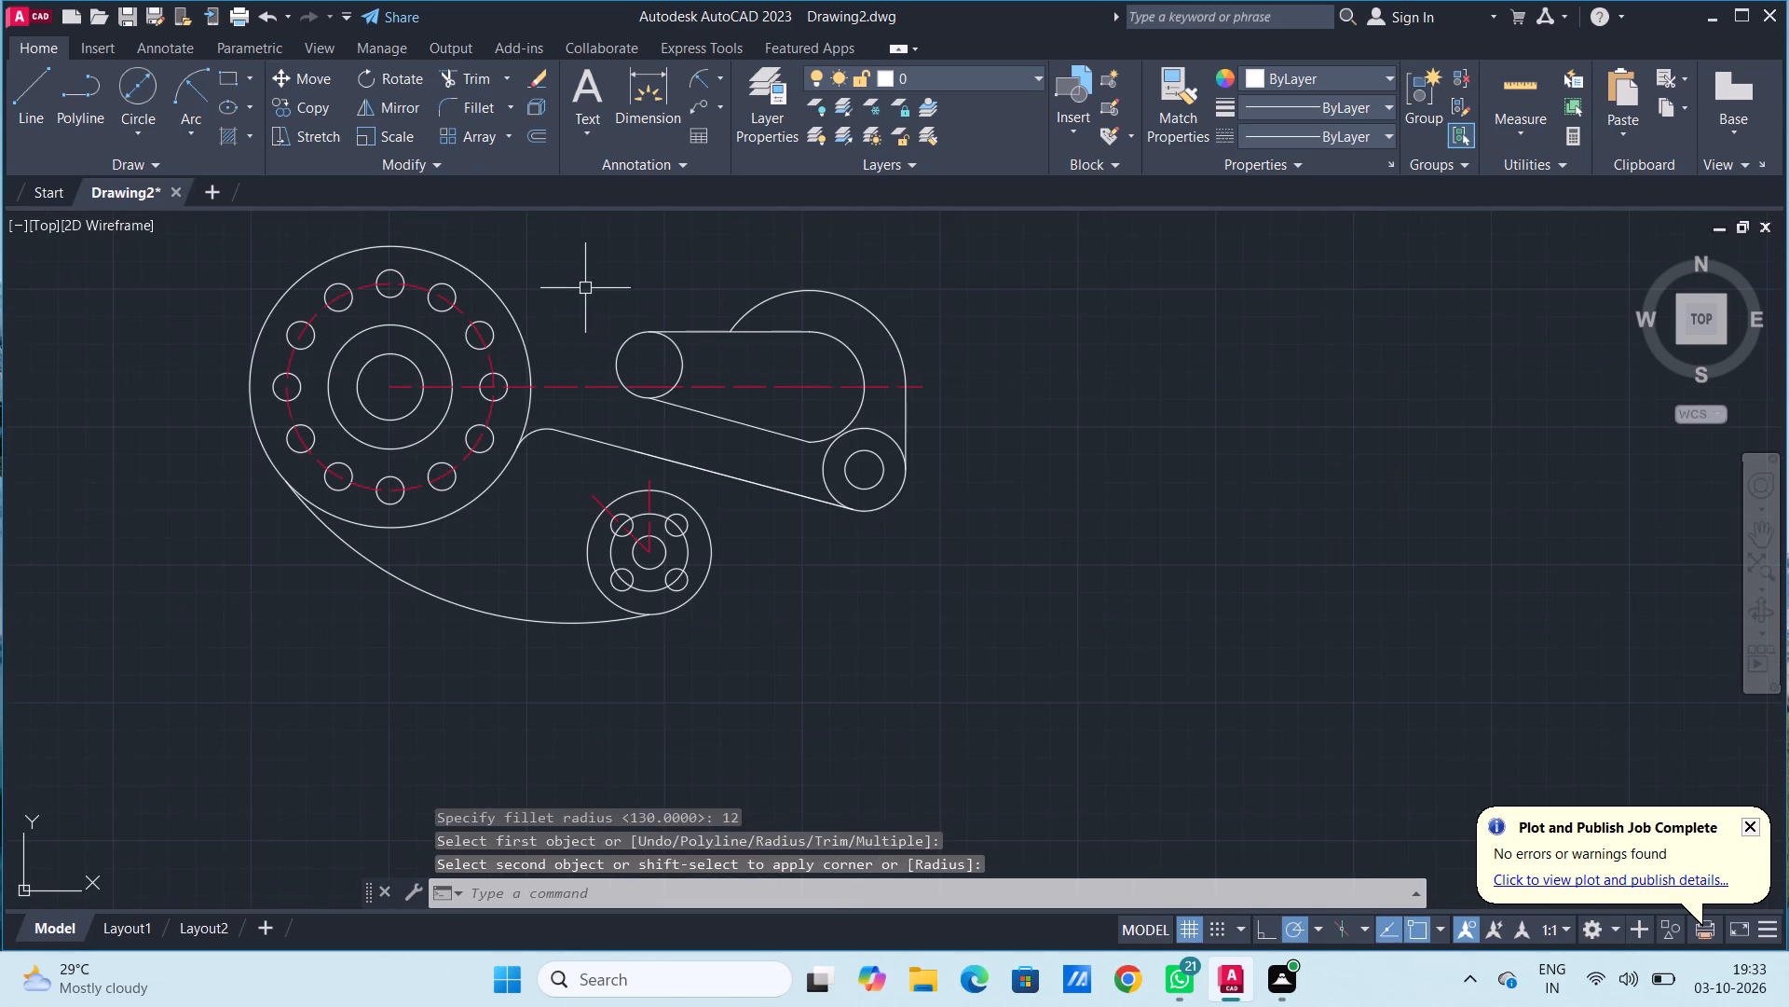
{"action": "middle_click_drag", "start_coordinate": [585, 286], "coordinate": [616, 391]}
{"action": "scroll", "coordinate": [616, 393], "scroll_direction": "up", "scroll_amount": 1}
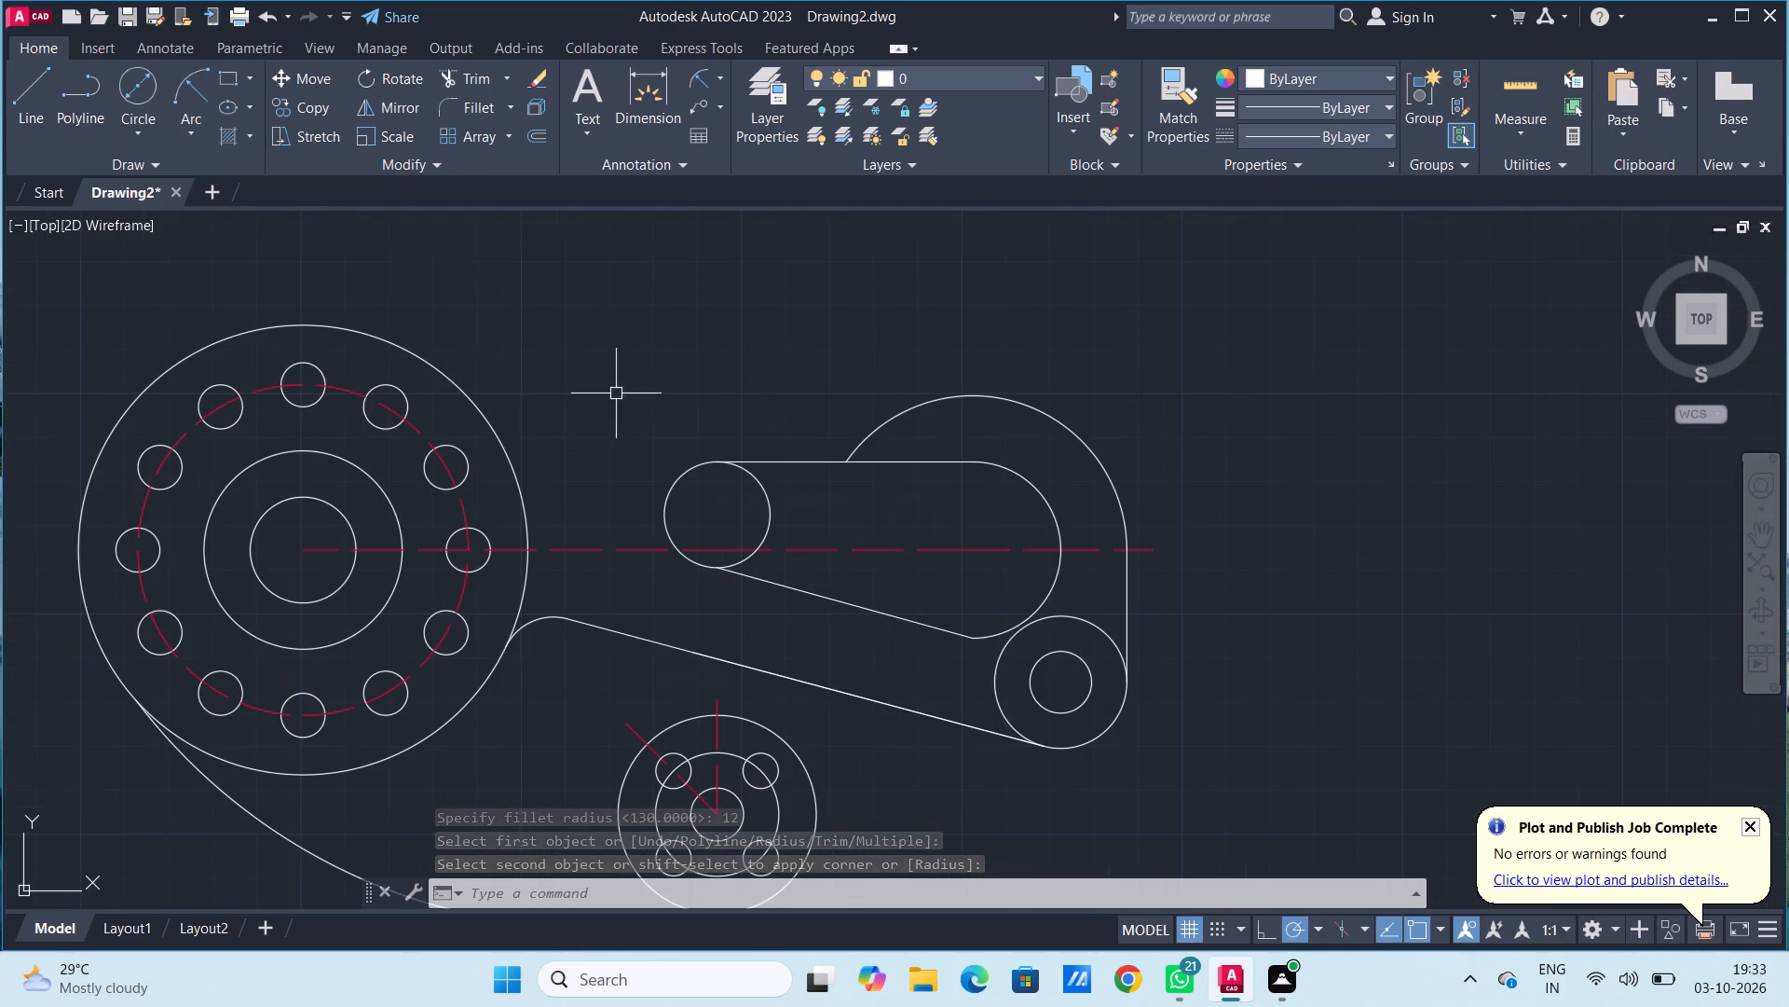
{"action": "left_click", "coordinate": [472, 81]}
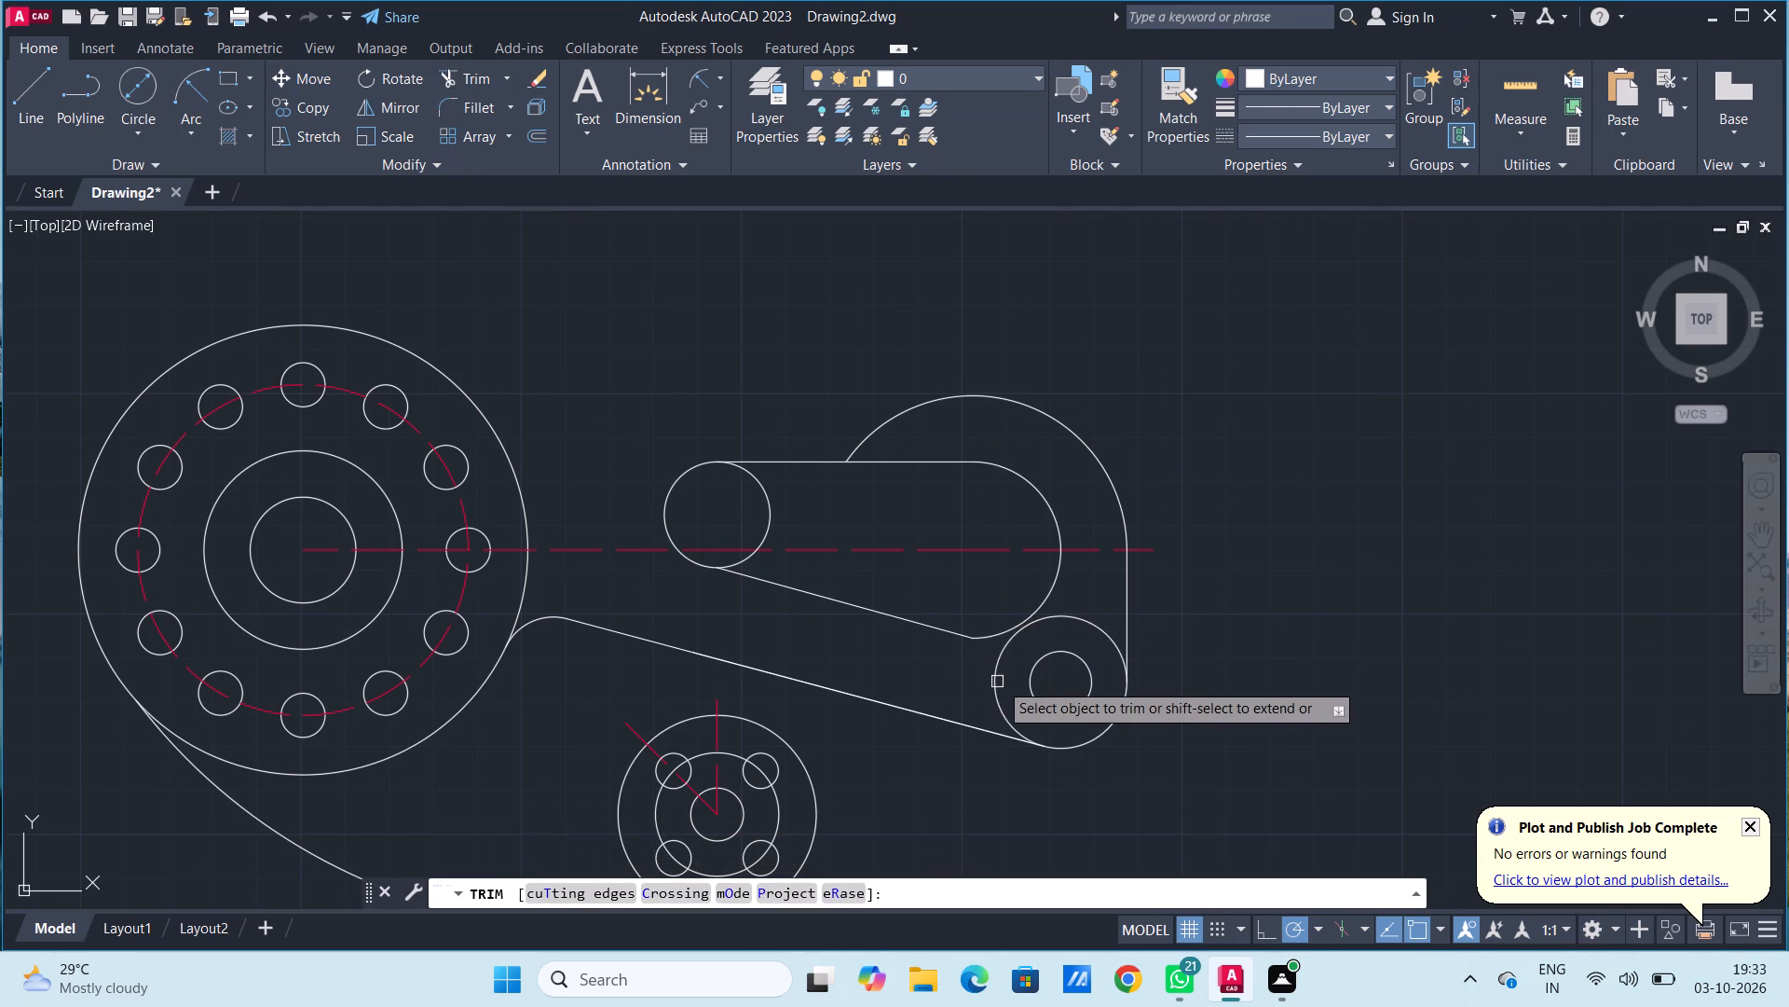
{"action": "left_click", "coordinate": [998, 682]}
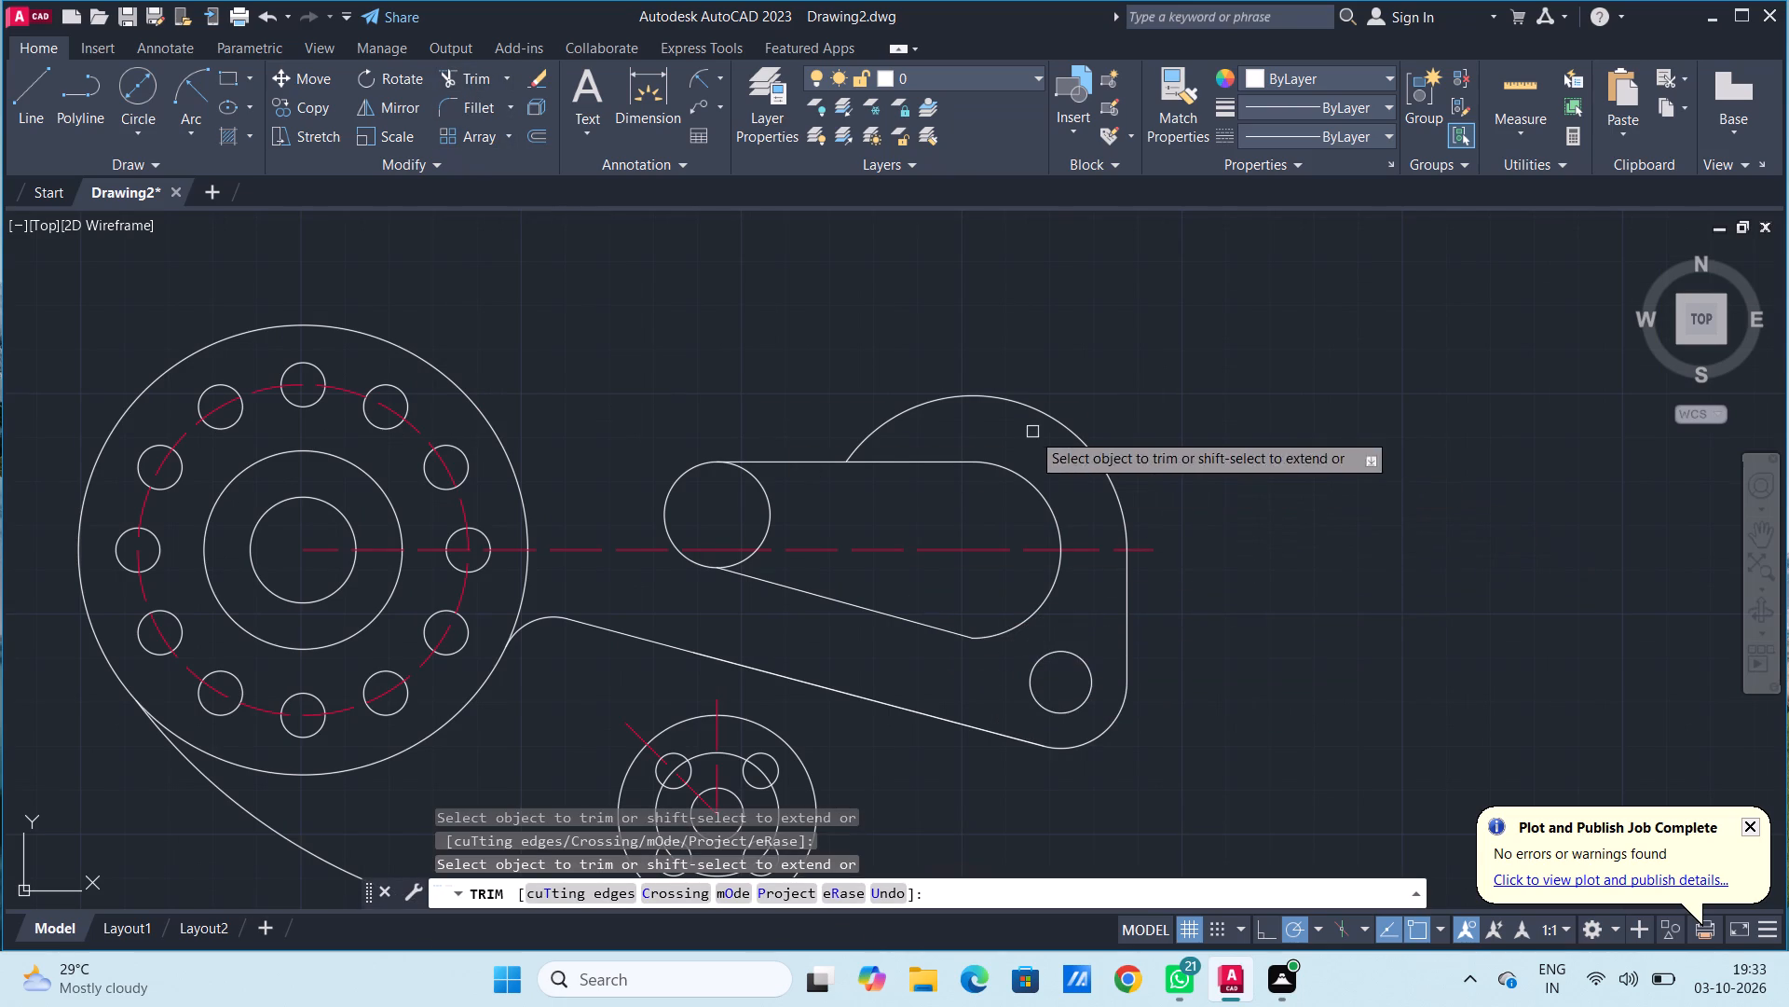
{"action": "scroll", "coordinate": [675, 413], "scroll_direction": "down", "scroll_amount": 1}
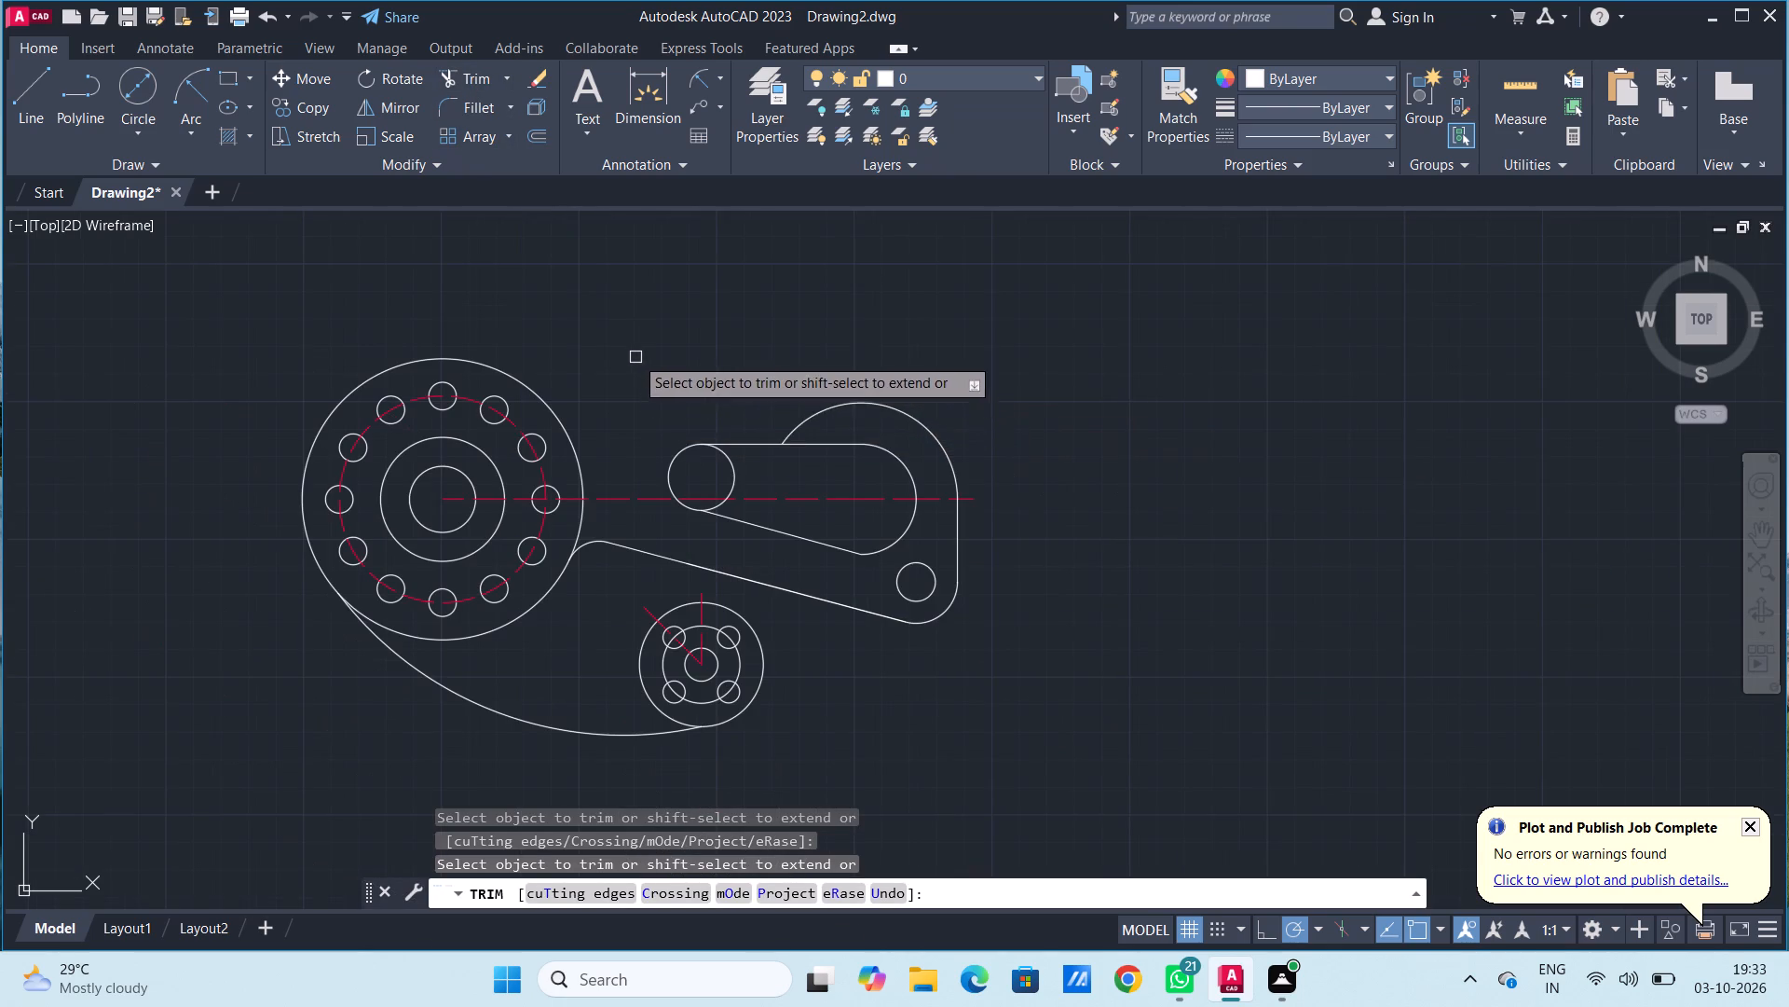
{"action": "middle_click_drag", "start_coordinate": [635, 355], "coordinate": [663, 428]}
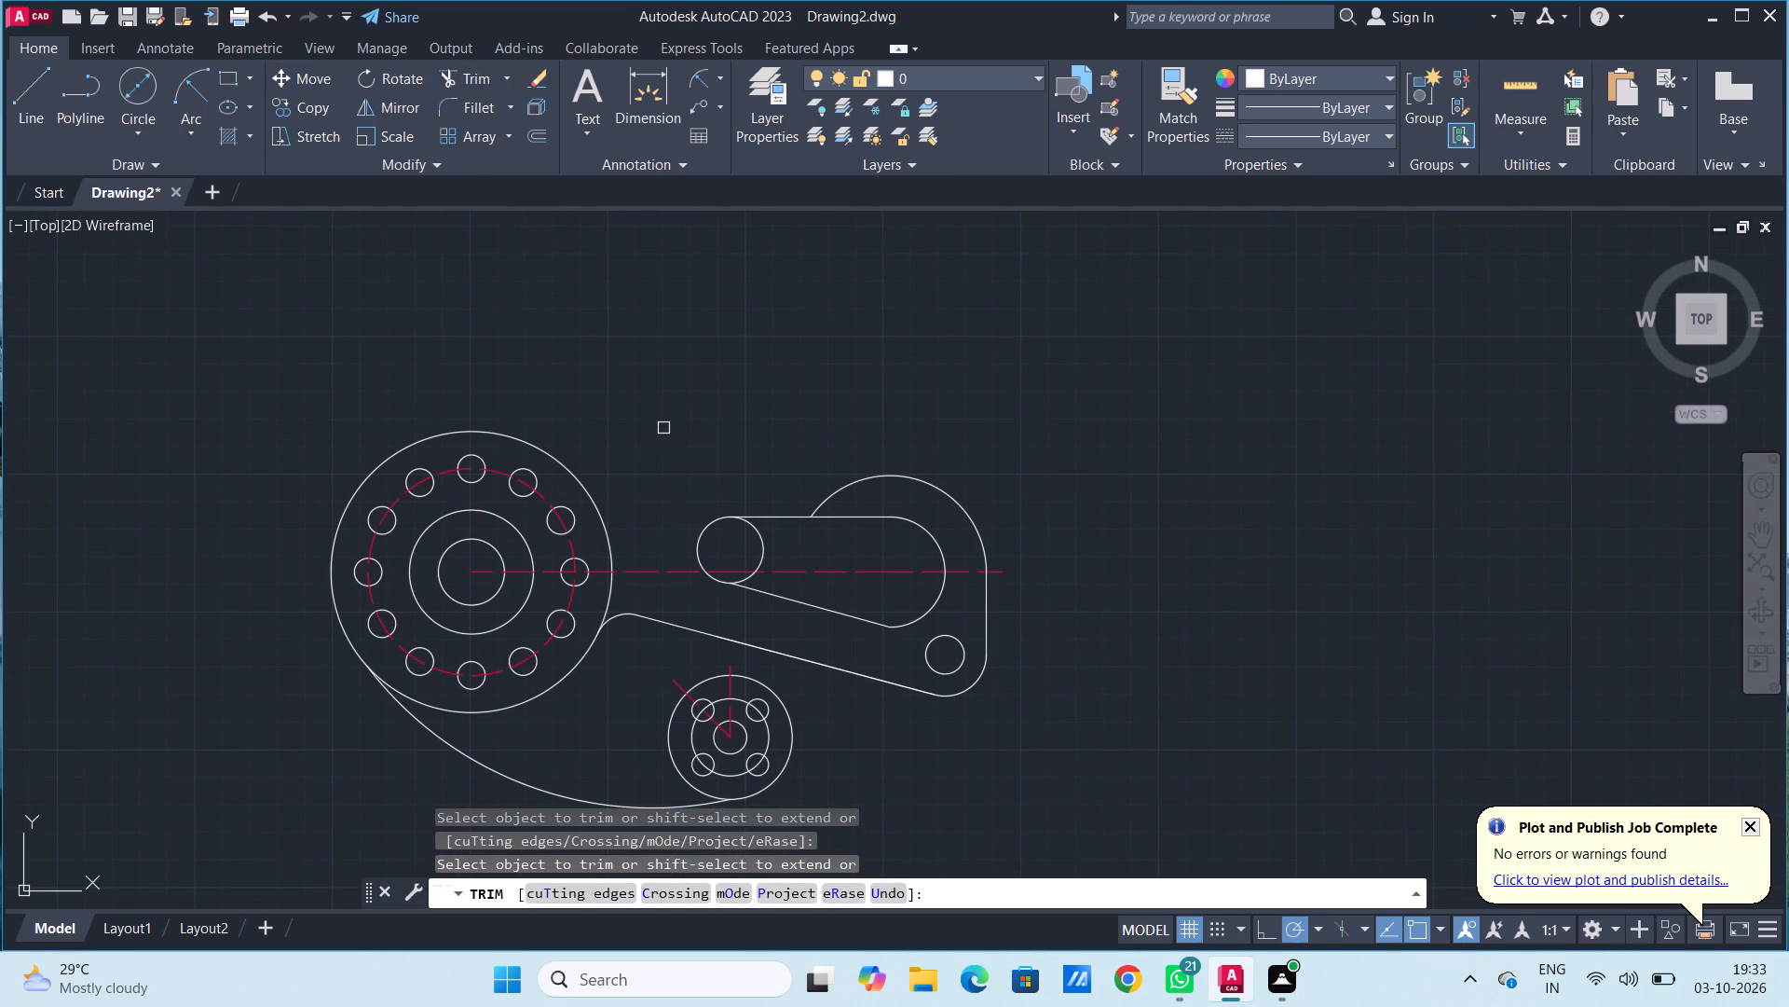
{"action": "key", "text": "Escape"}
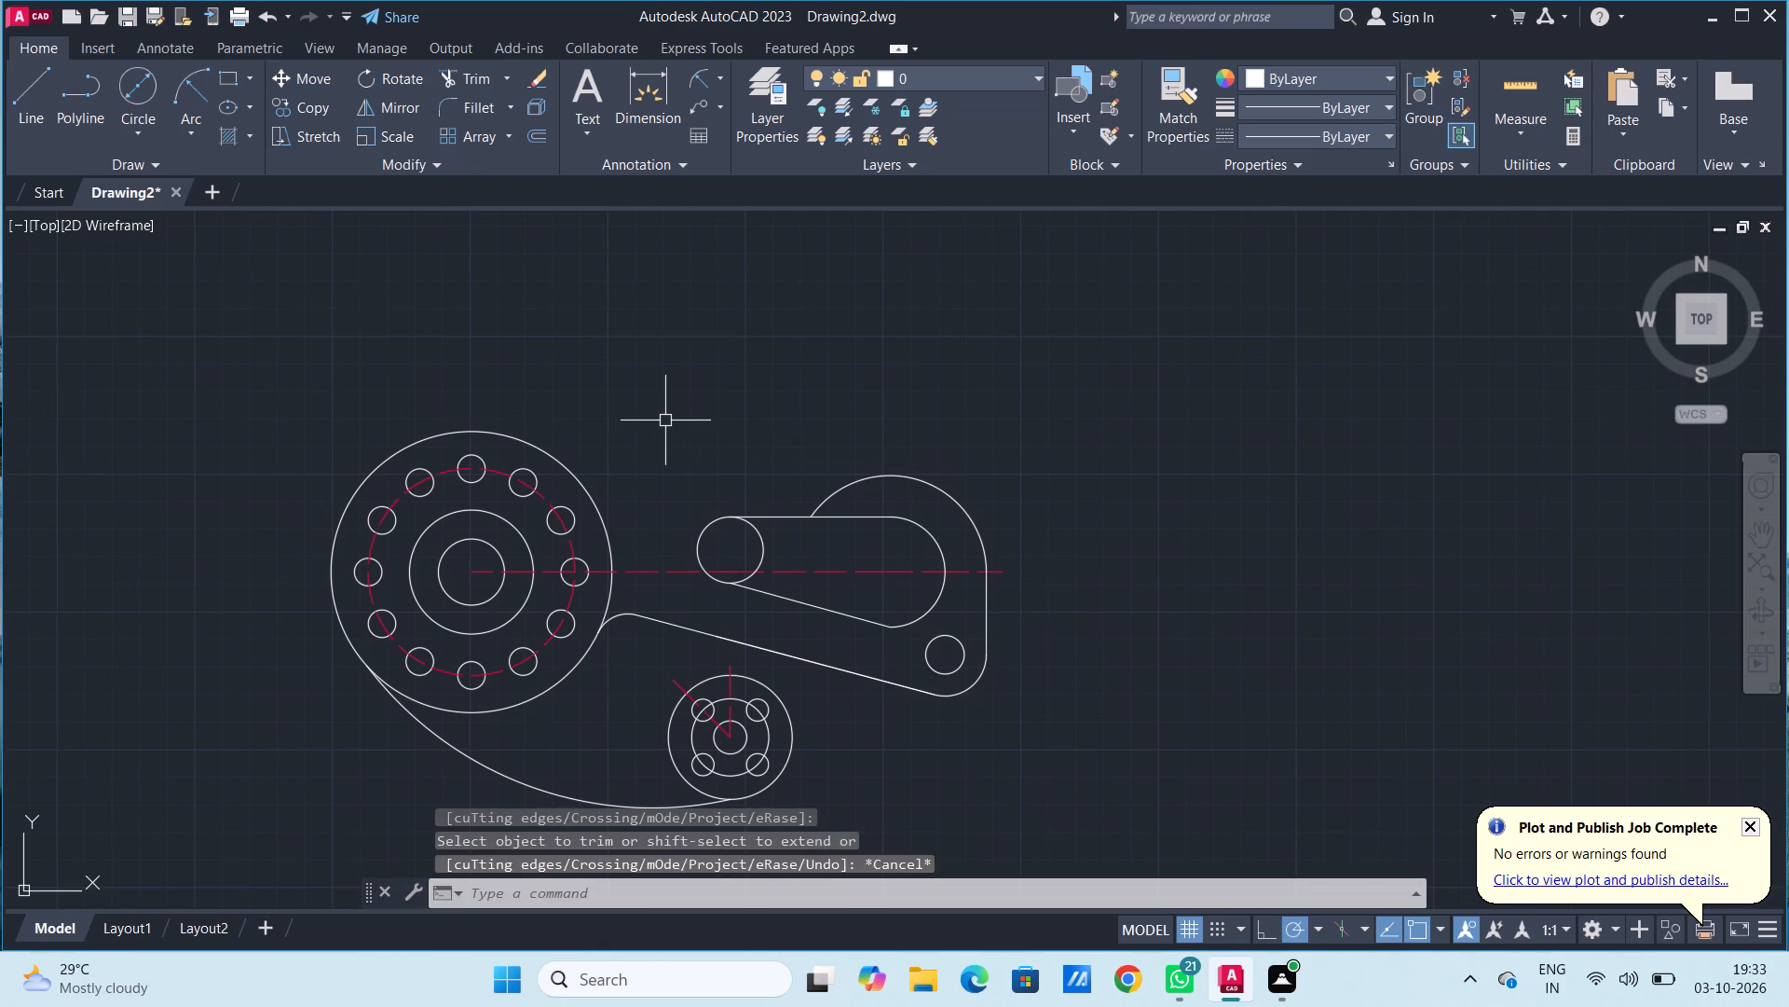
{"action": "key", "text": "Escape"}
{"action": "key", "text": "Escape"}
{"action": "key", "text": "Escape"}
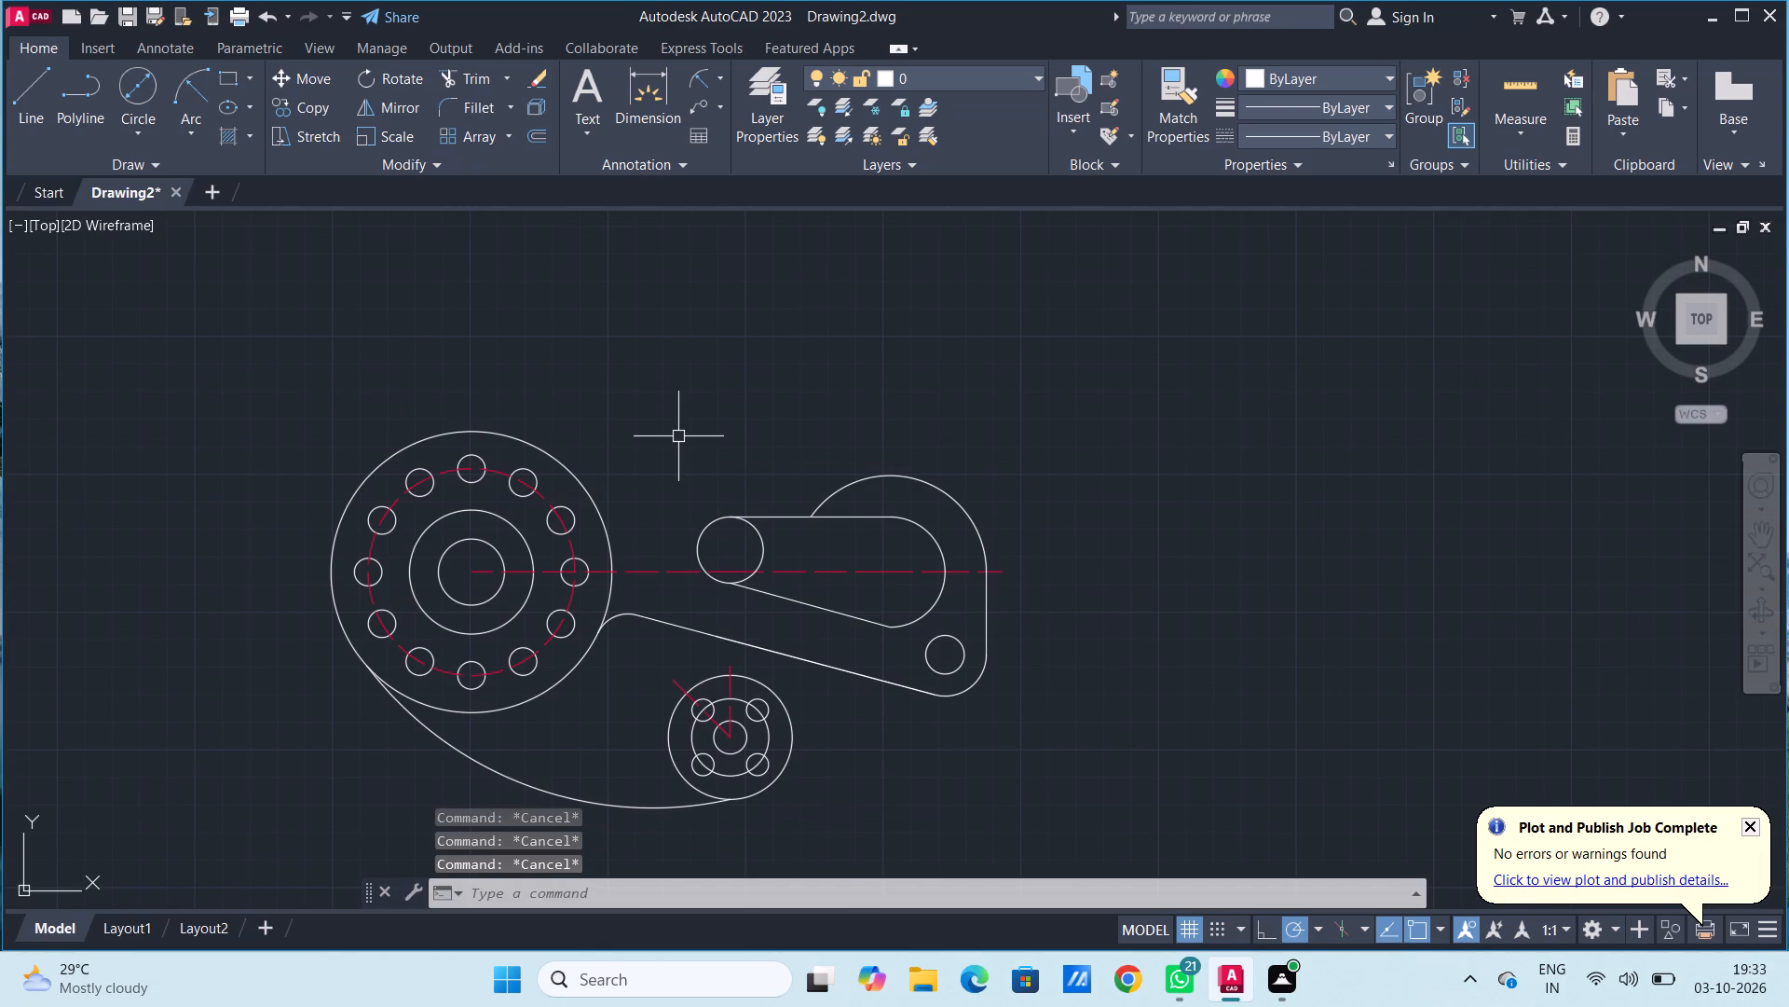
Fillet the four-hole flange's outer circle and the long sloping line with radius 20.
{"action": "type", "text": "fil"}
{"action": "key", "text": "Return"}
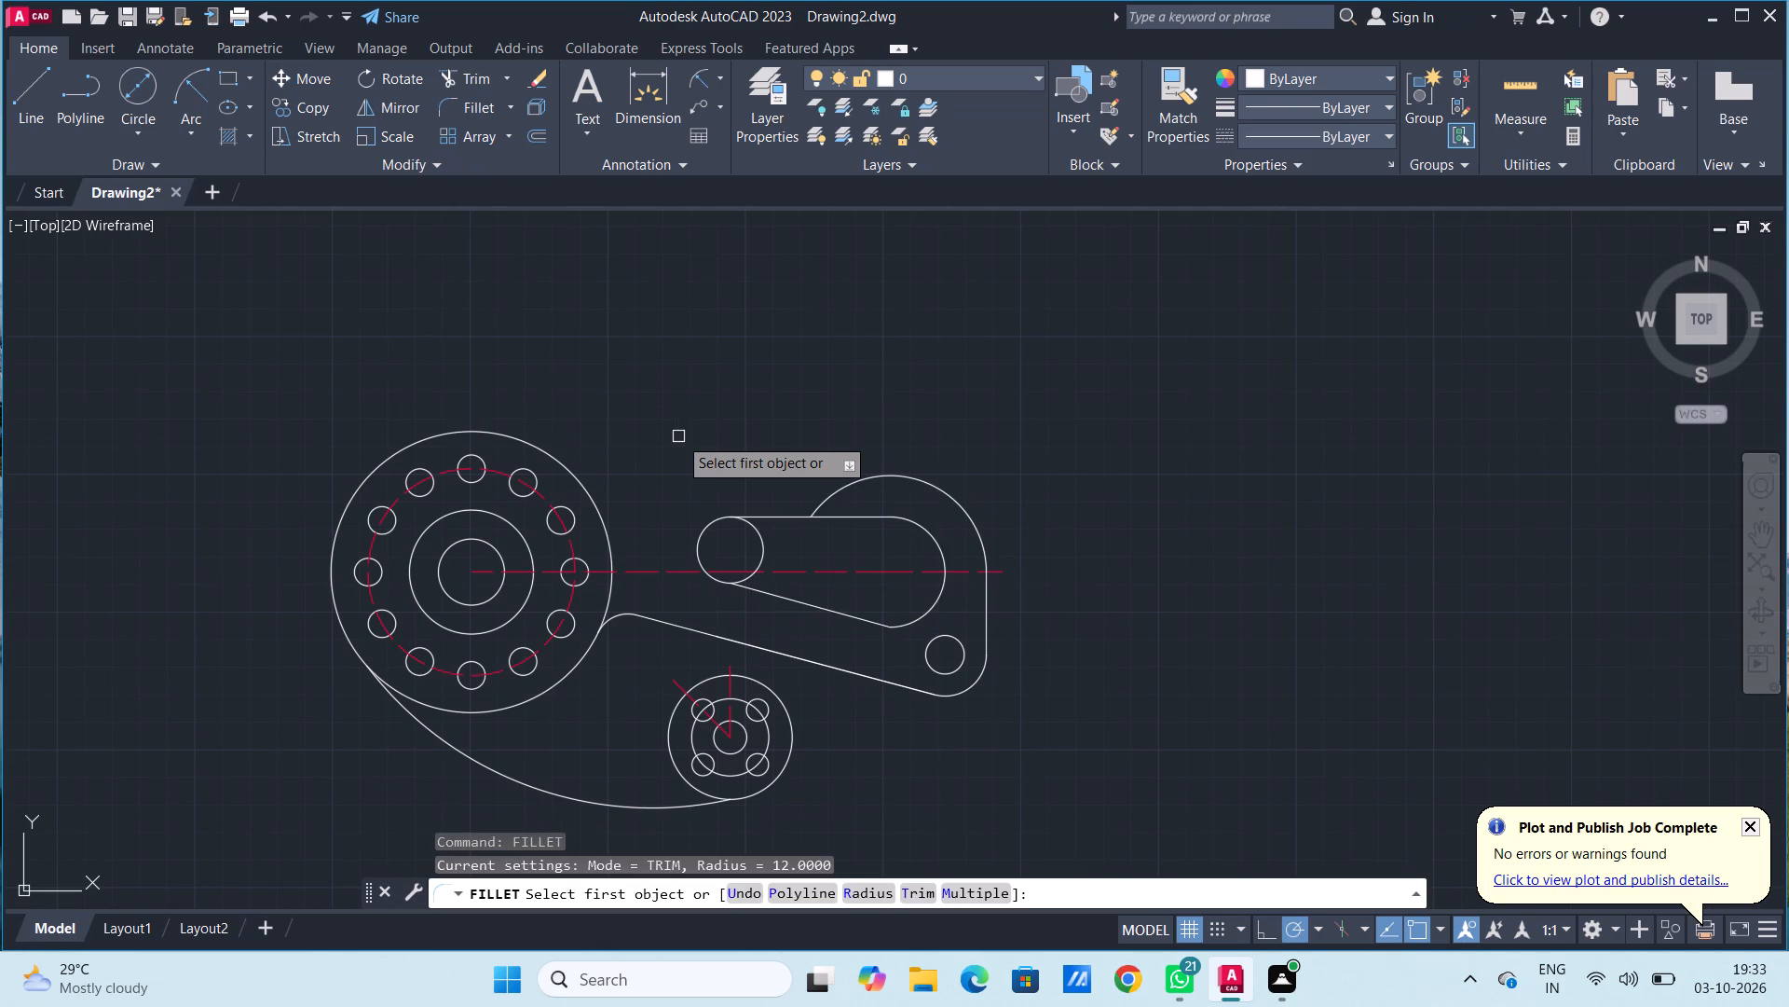
{"action": "key", "text": "r"}
{"action": "key", "text": "Return"}
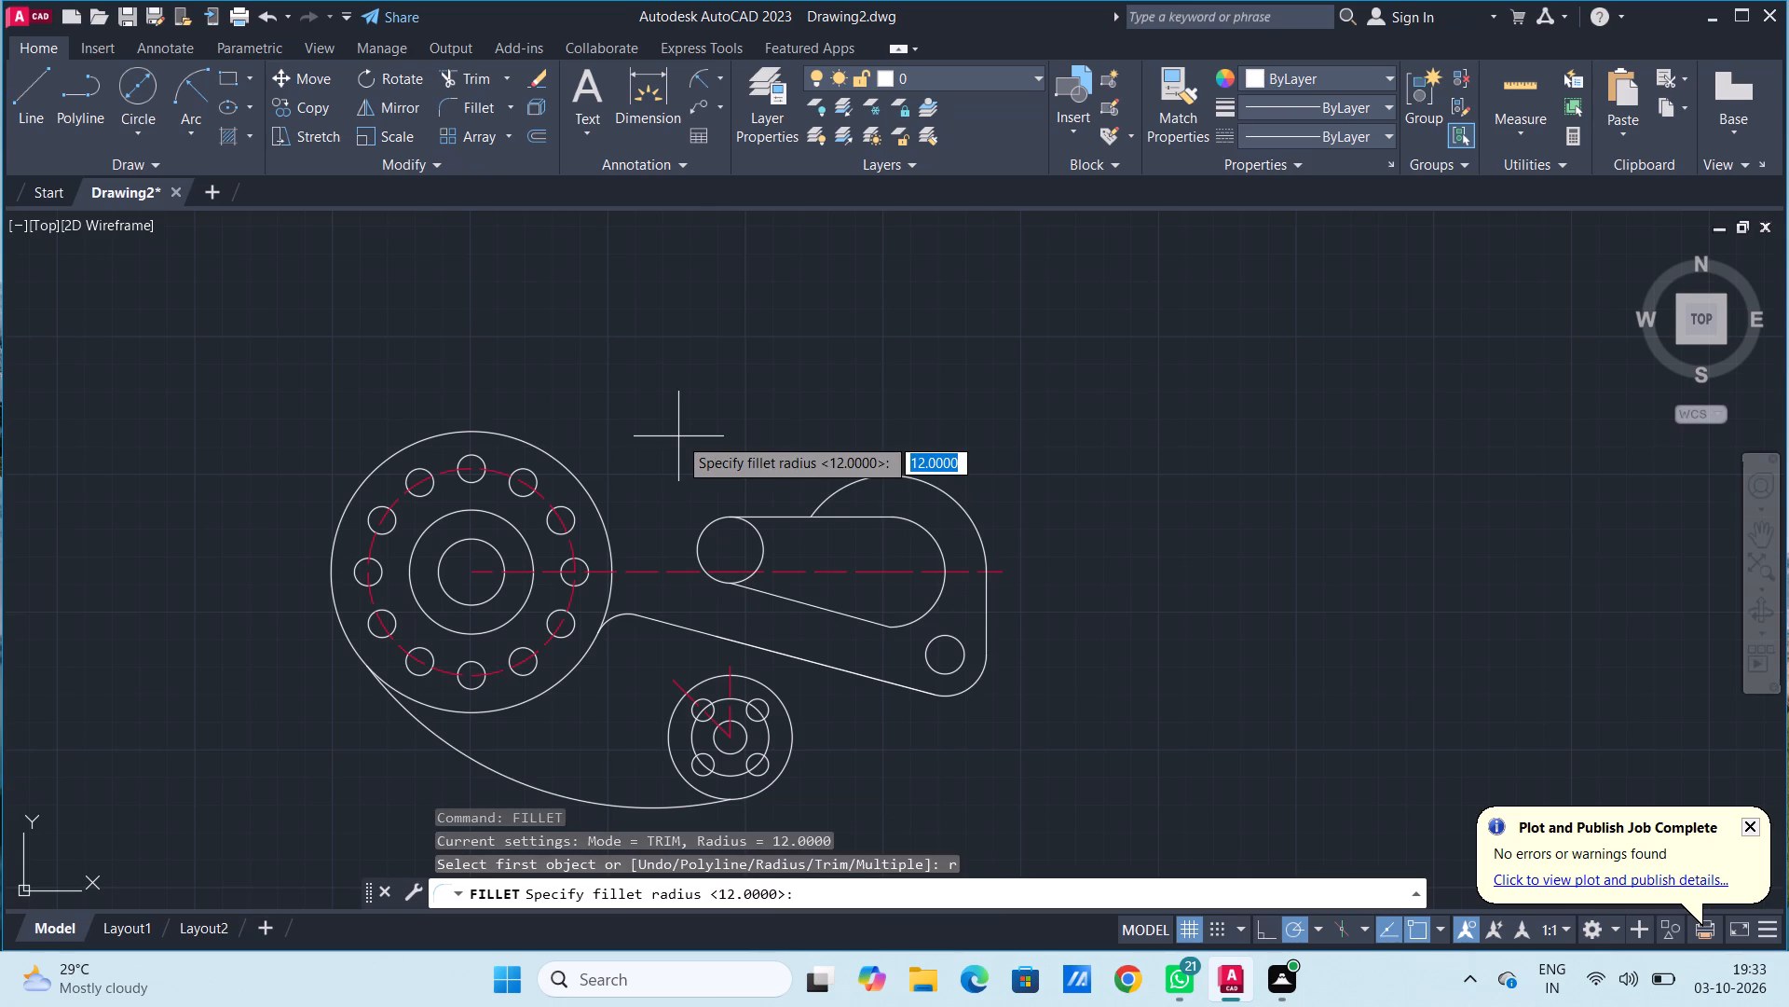
{"action": "type", "text": "20"}
{"action": "key", "text": "Return"}
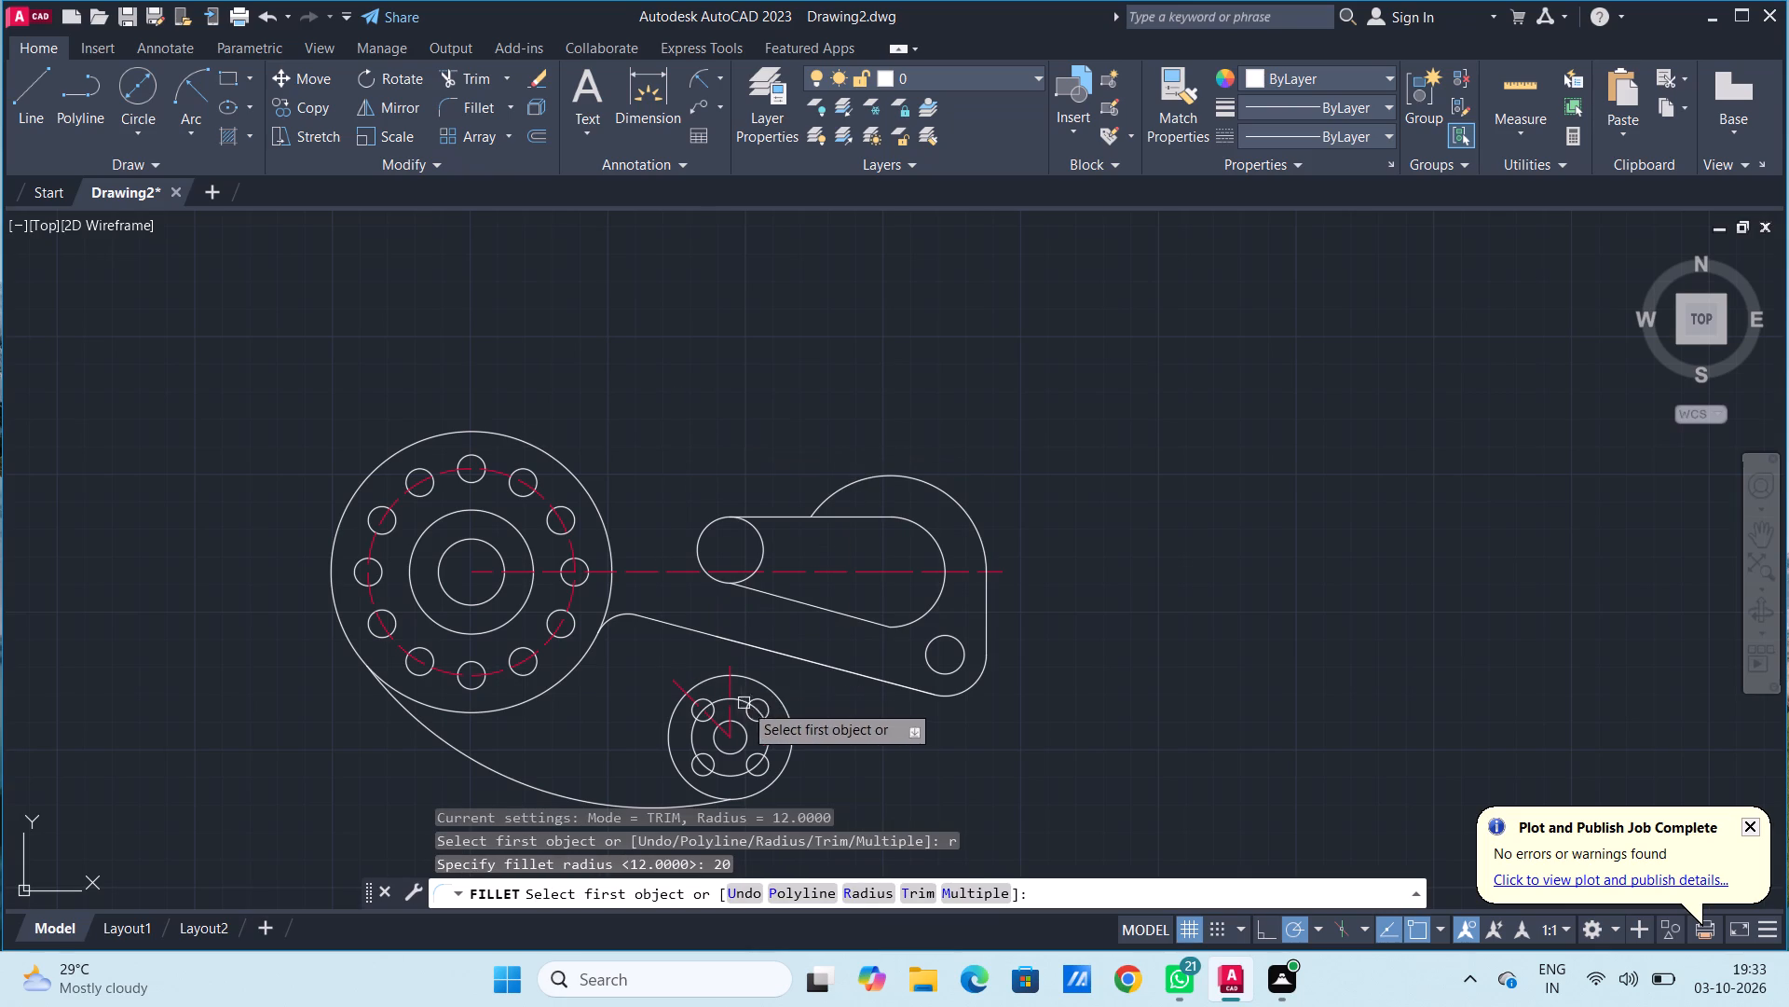
{"action": "left_click", "coordinate": [788, 712]}
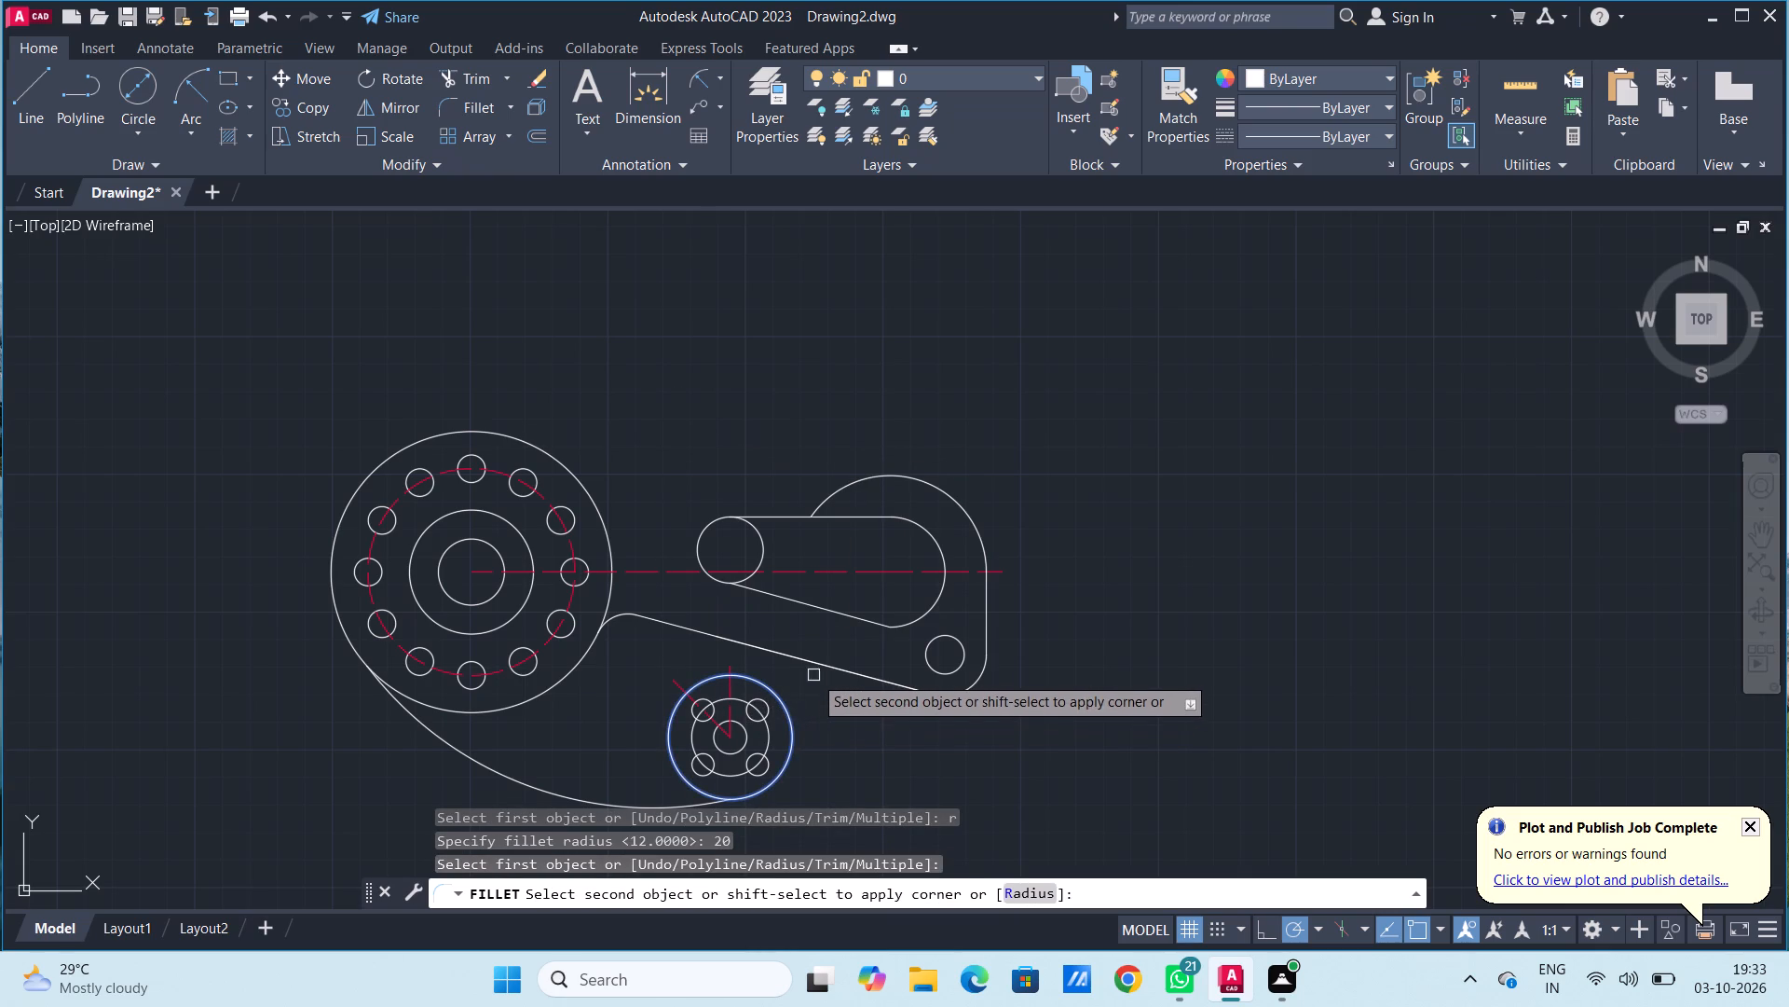
{"action": "left_click", "coordinate": [817, 664]}
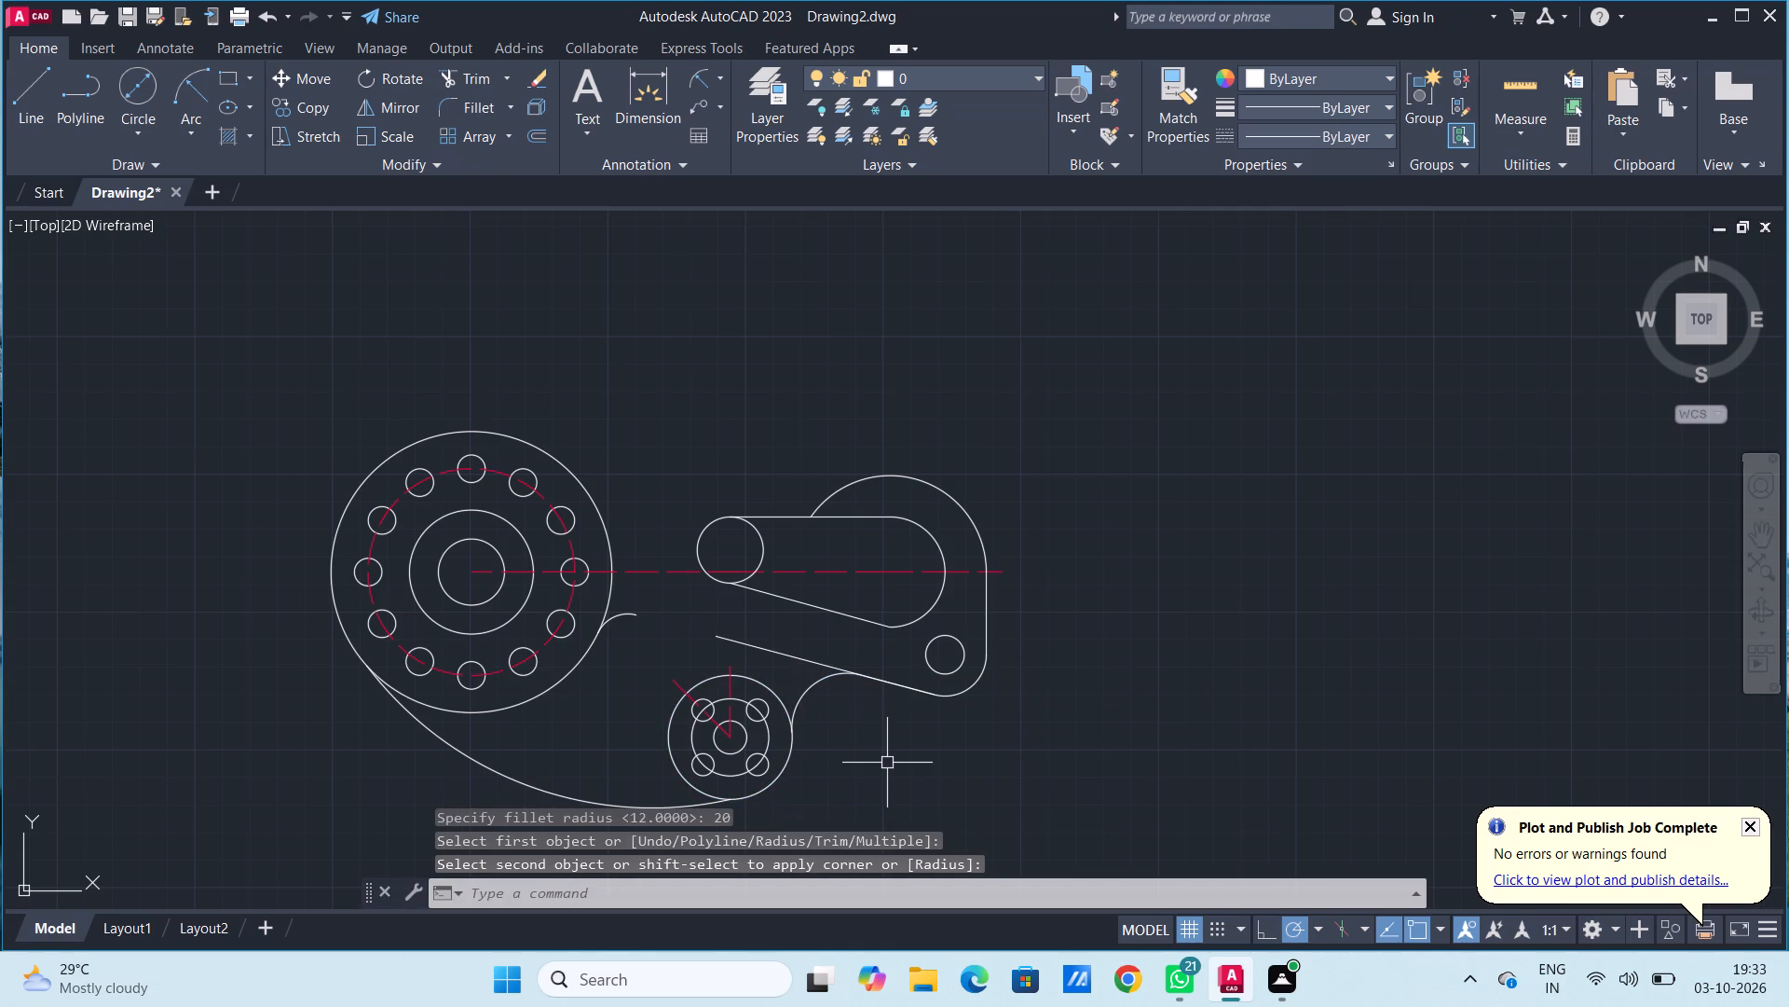
Draw a line from the free end of the radius 12 fillet to the sloping line's lower end on the radius 15 corner arc.
{"action": "scroll", "coordinate": [838, 754], "scroll_direction": "down", "scroll_amount": 1}
{"action": "middle_click_drag", "start_coordinate": [838, 754], "coordinate": [902, 581]}
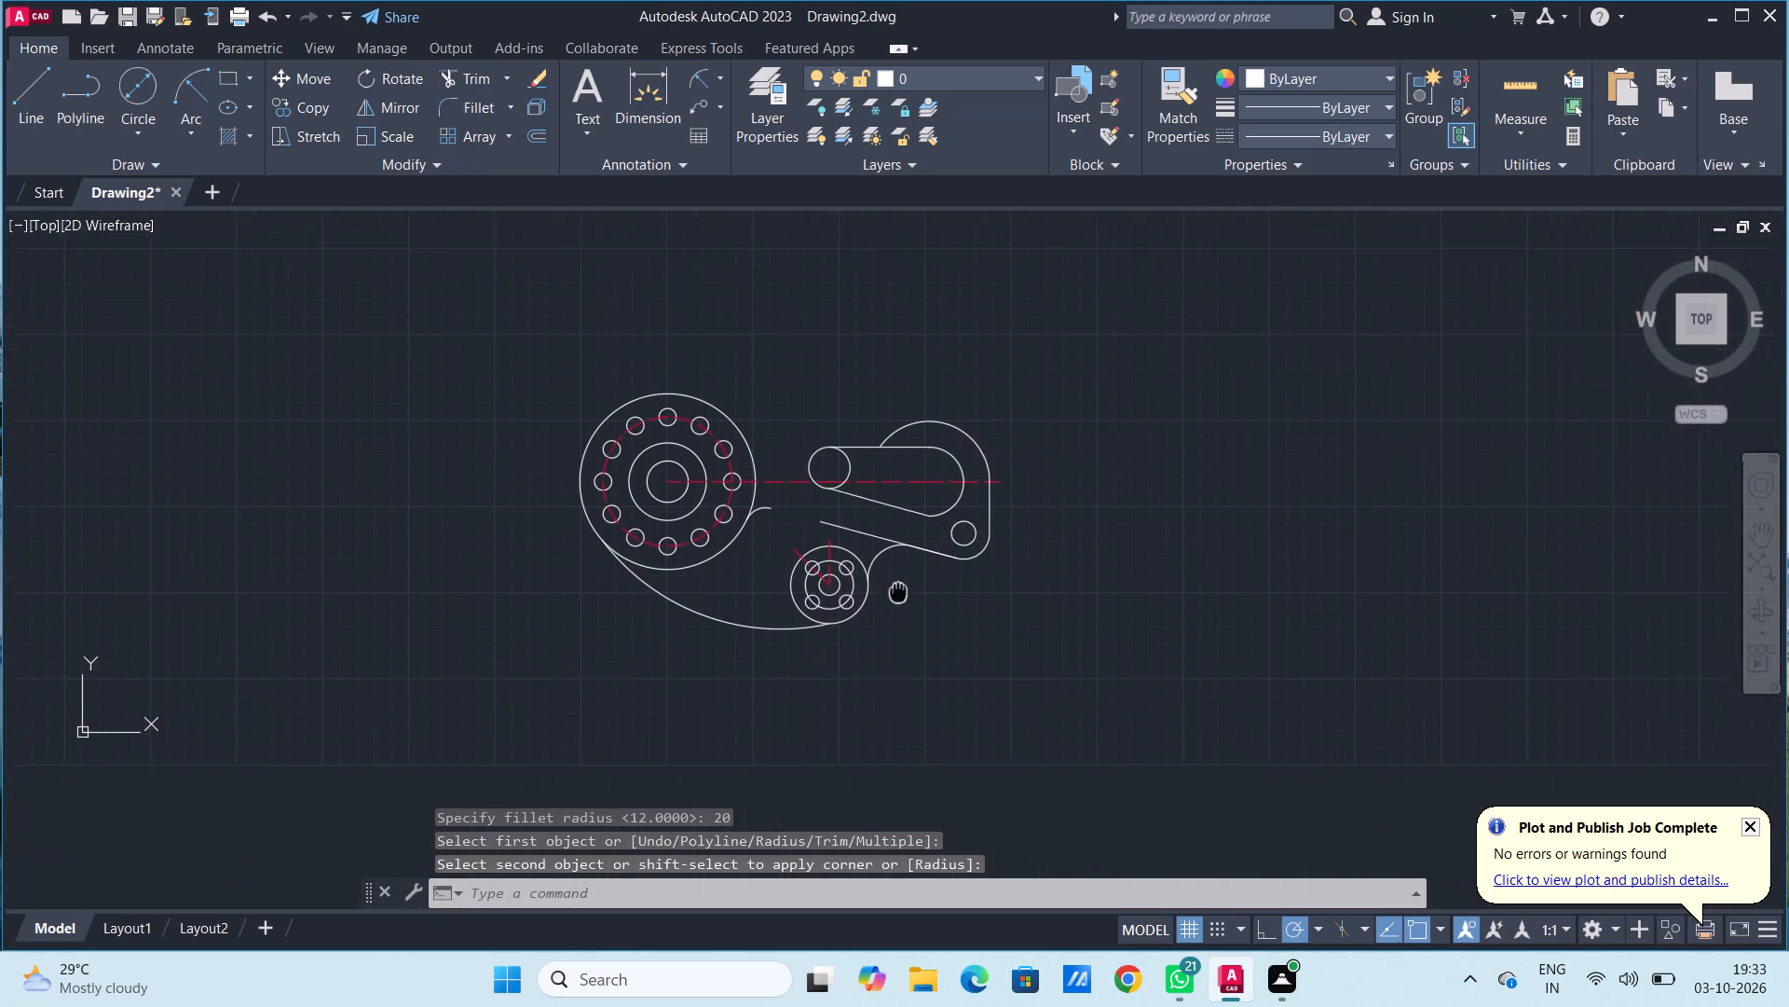
{"action": "middle_click_drag", "start_coordinate": [902, 581], "coordinate": [906, 580]}
{"action": "scroll", "coordinate": [878, 507], "scroll_direction": "up", "scroll_amount": 2}
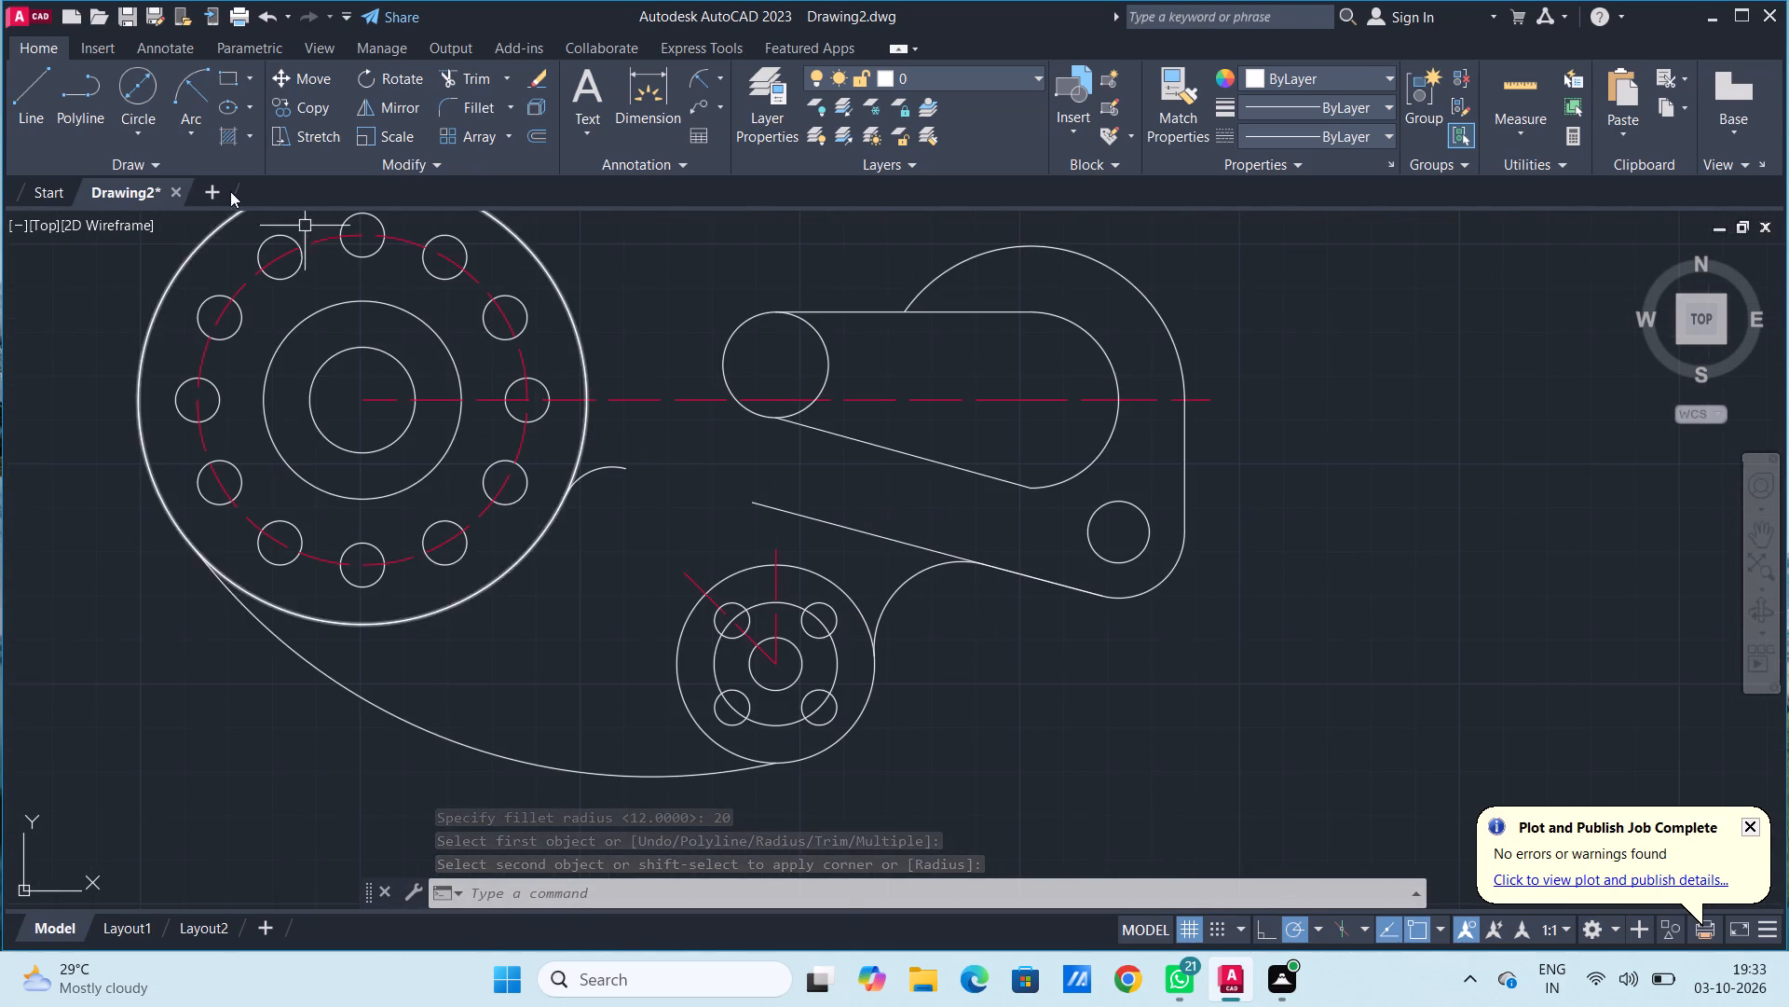
{"action": "left_click", "coordinate": [34, 99]}
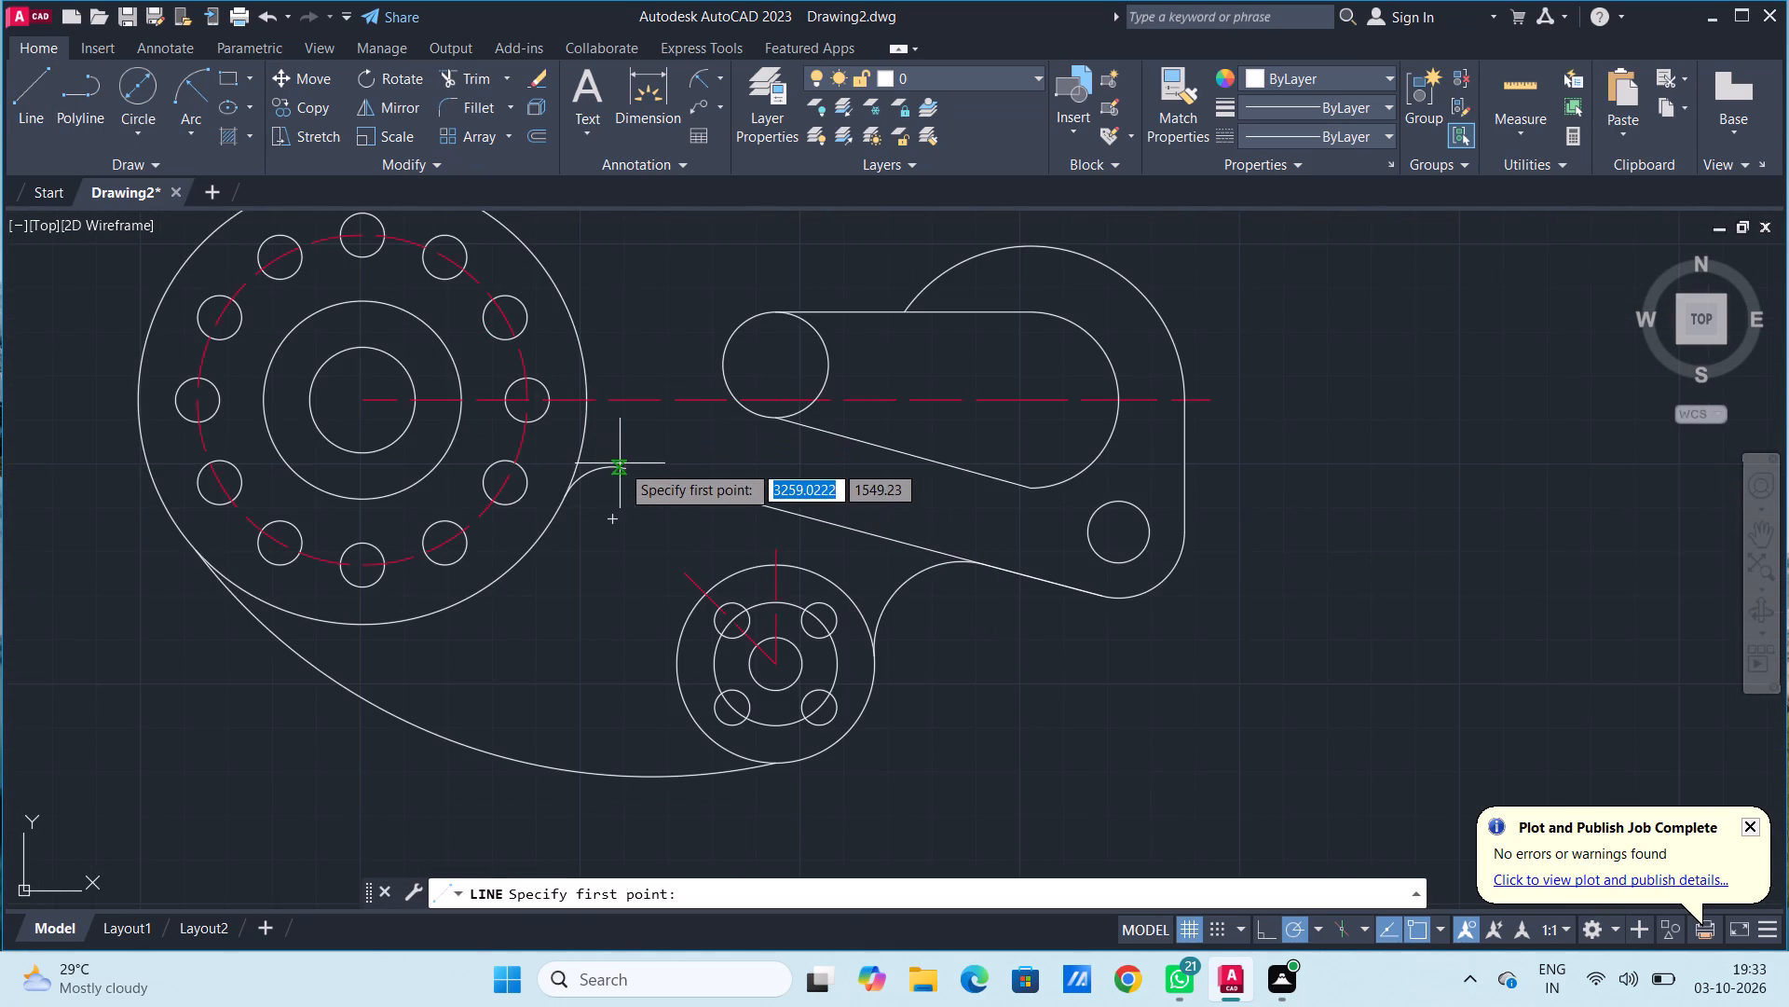
{"action": "left_click", "coordinate": [623, 465]}
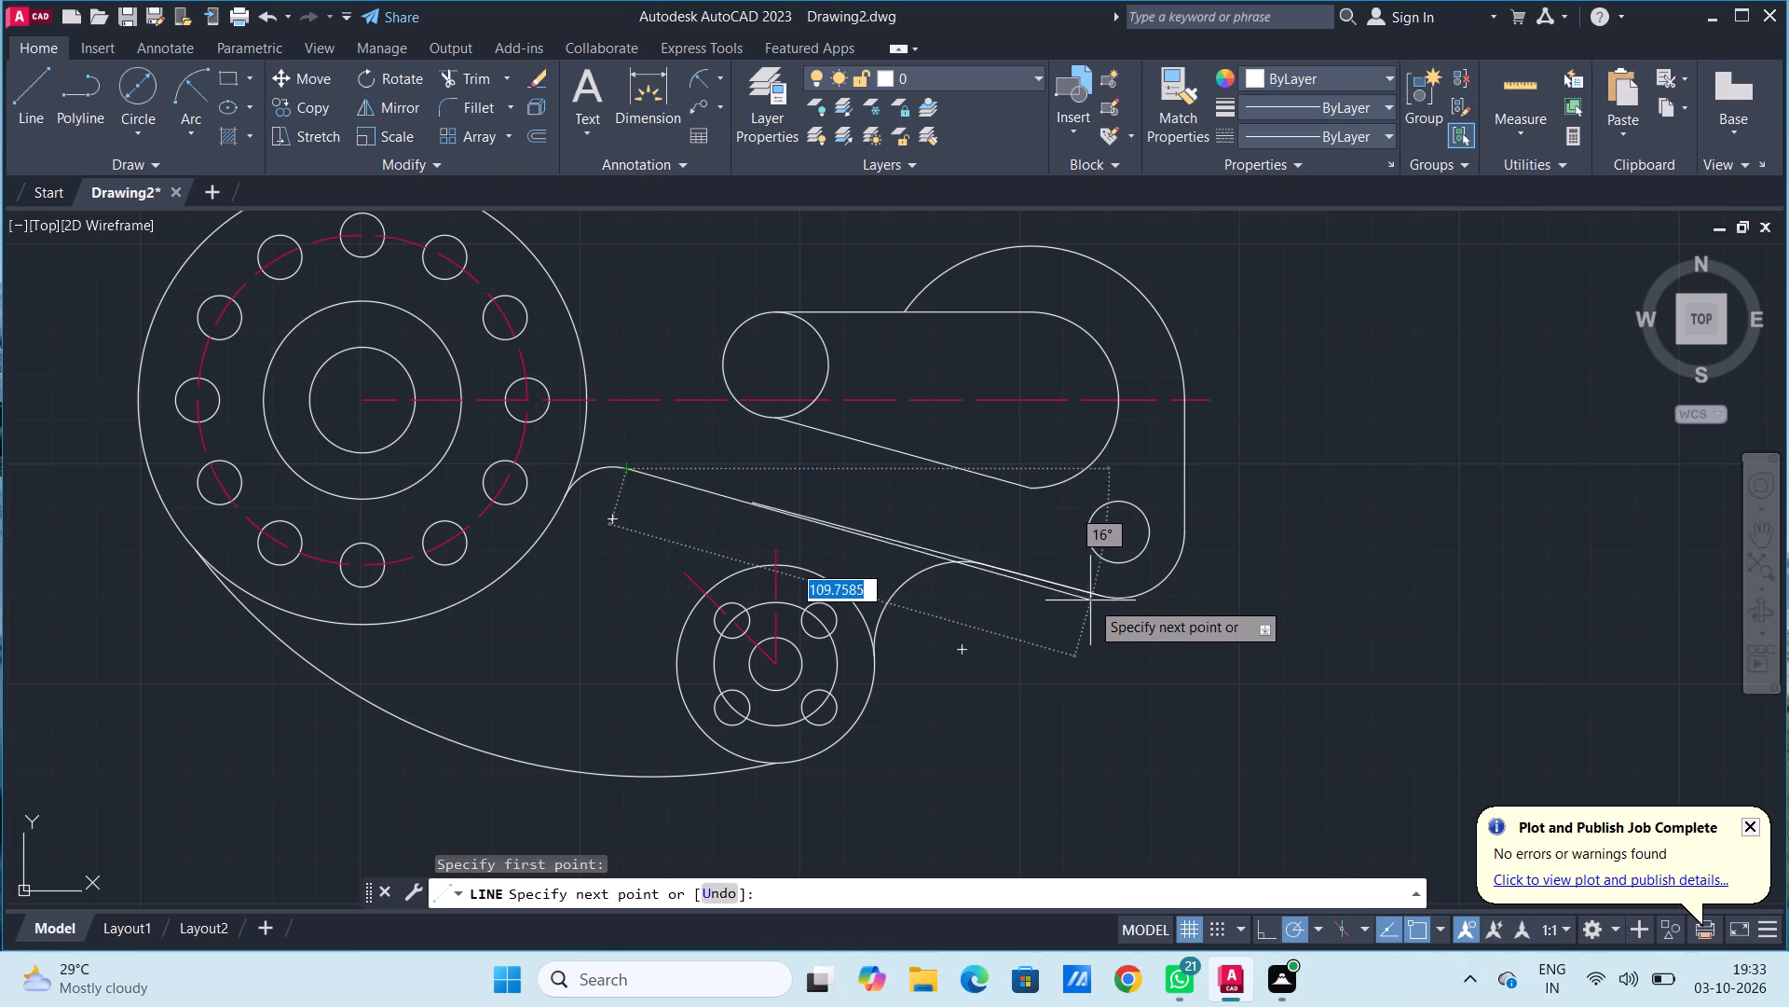
{"action": "left_click", "coordinate": [1108, 596]}
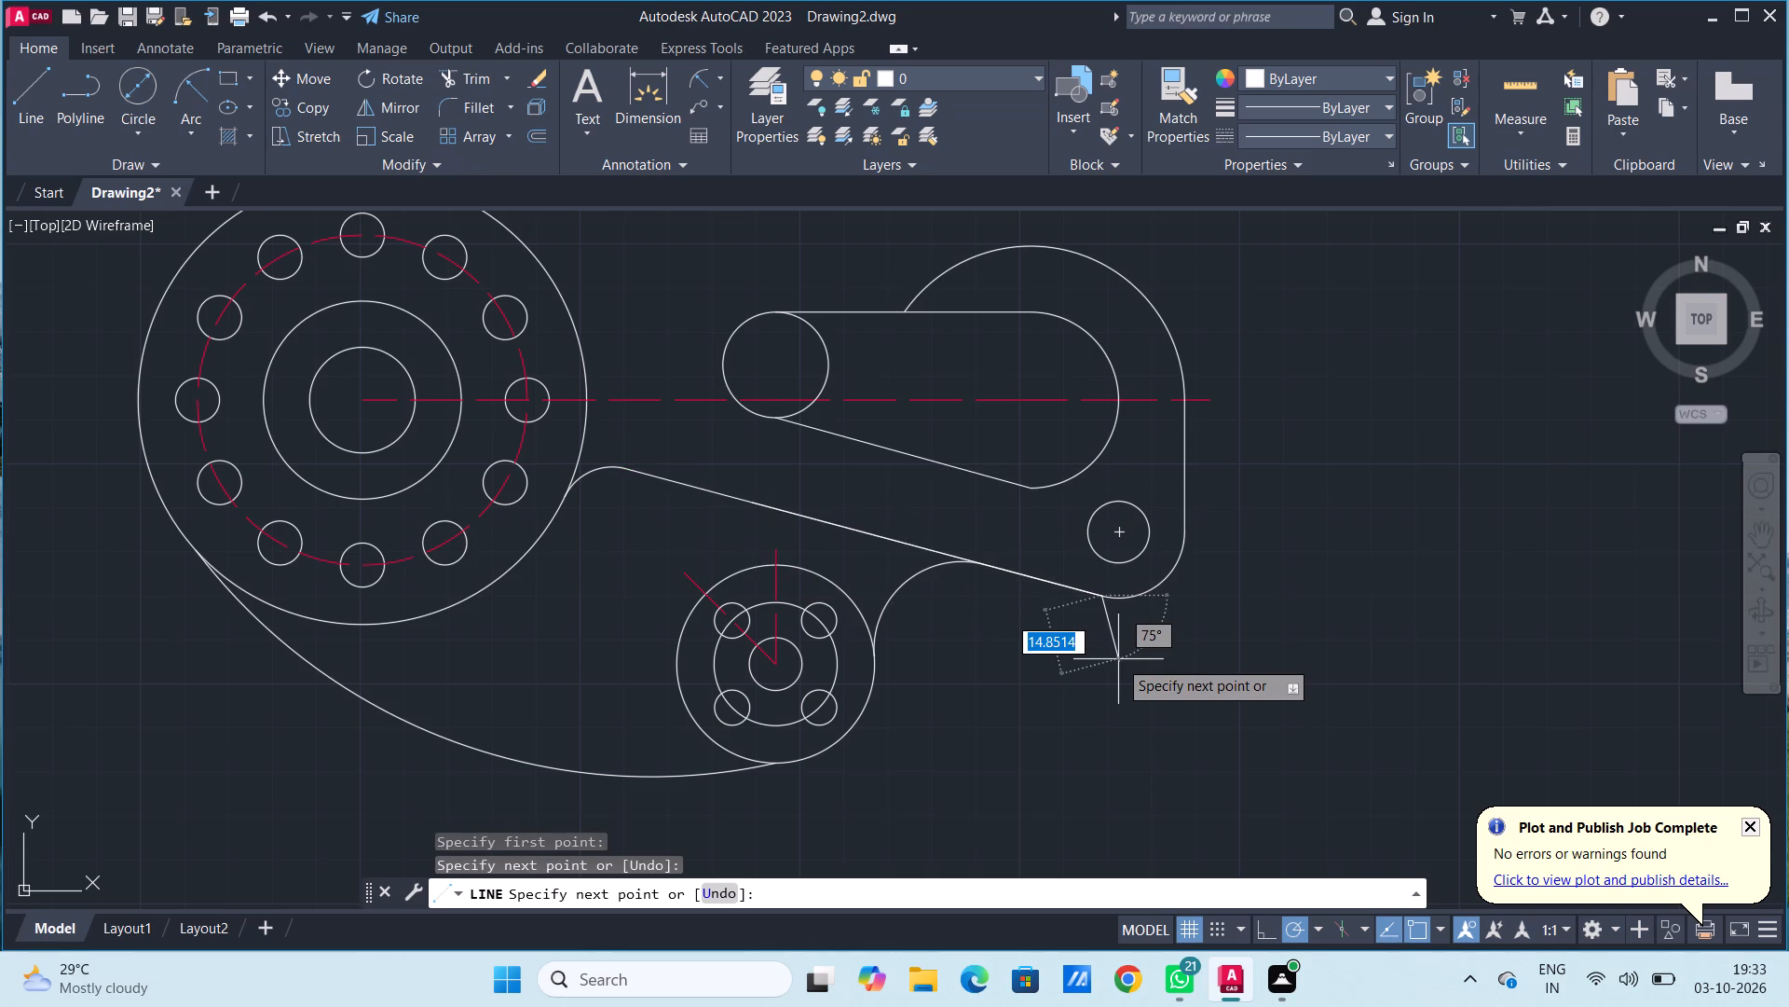
{"action": "key", "text": "Escape"}
{"action": "key", "text": "Escape"}
{"action": "key", "text": "Escape"}
{"action": "key", "text": "Escape"}
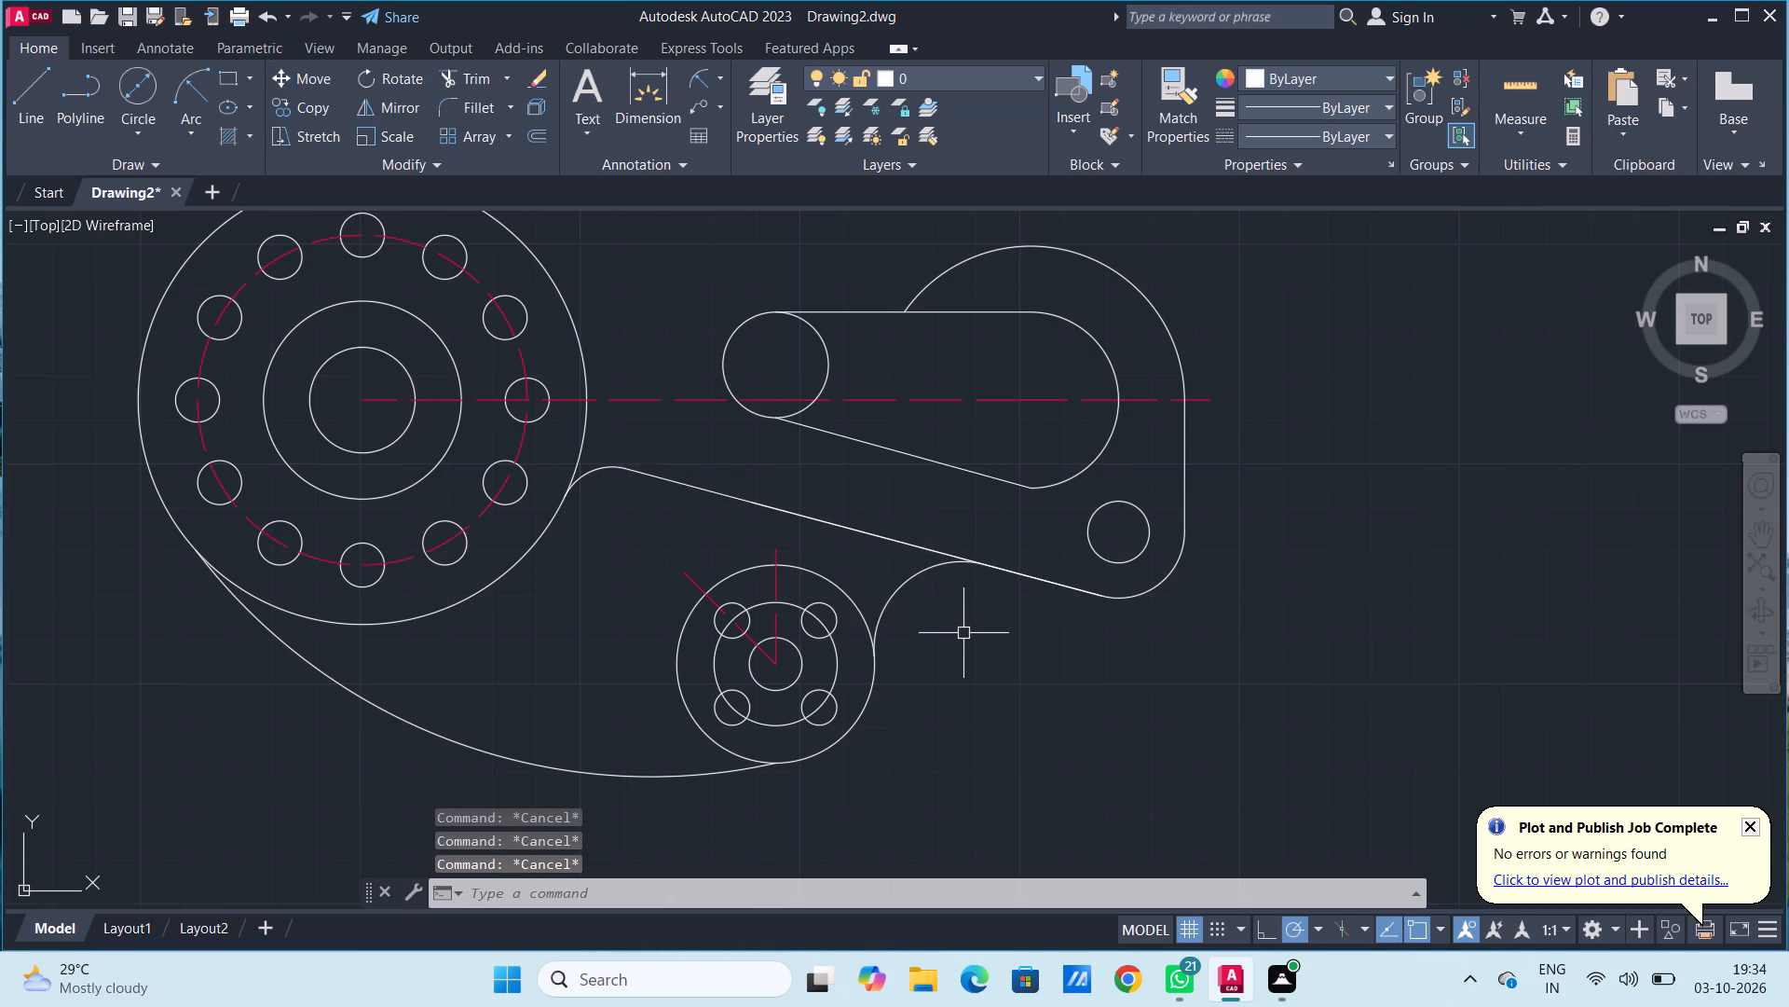
Delete the white bolt circle passing through the four small holes of the four-hole flange.
{"action": "scroll", "coordinate": [964, 637], "scroll_direction": "down", "scroll_amount": 1}
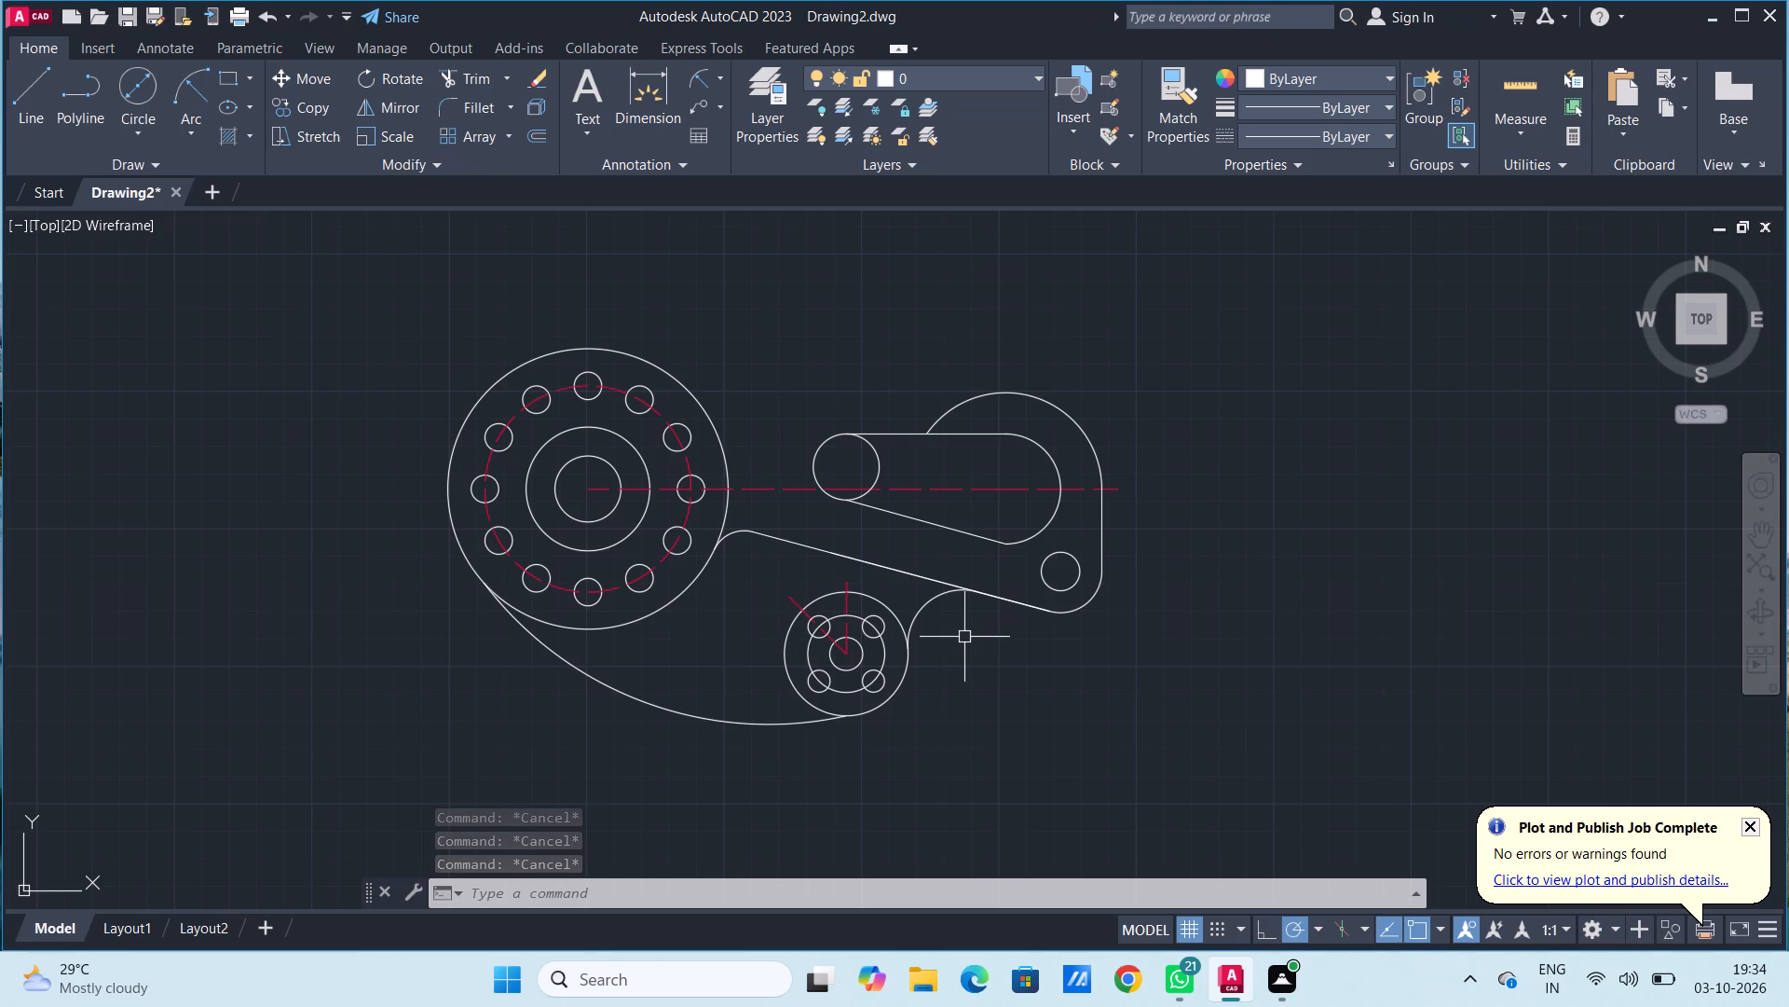
{"action": "left_click", "coordinate": [809, 657]}
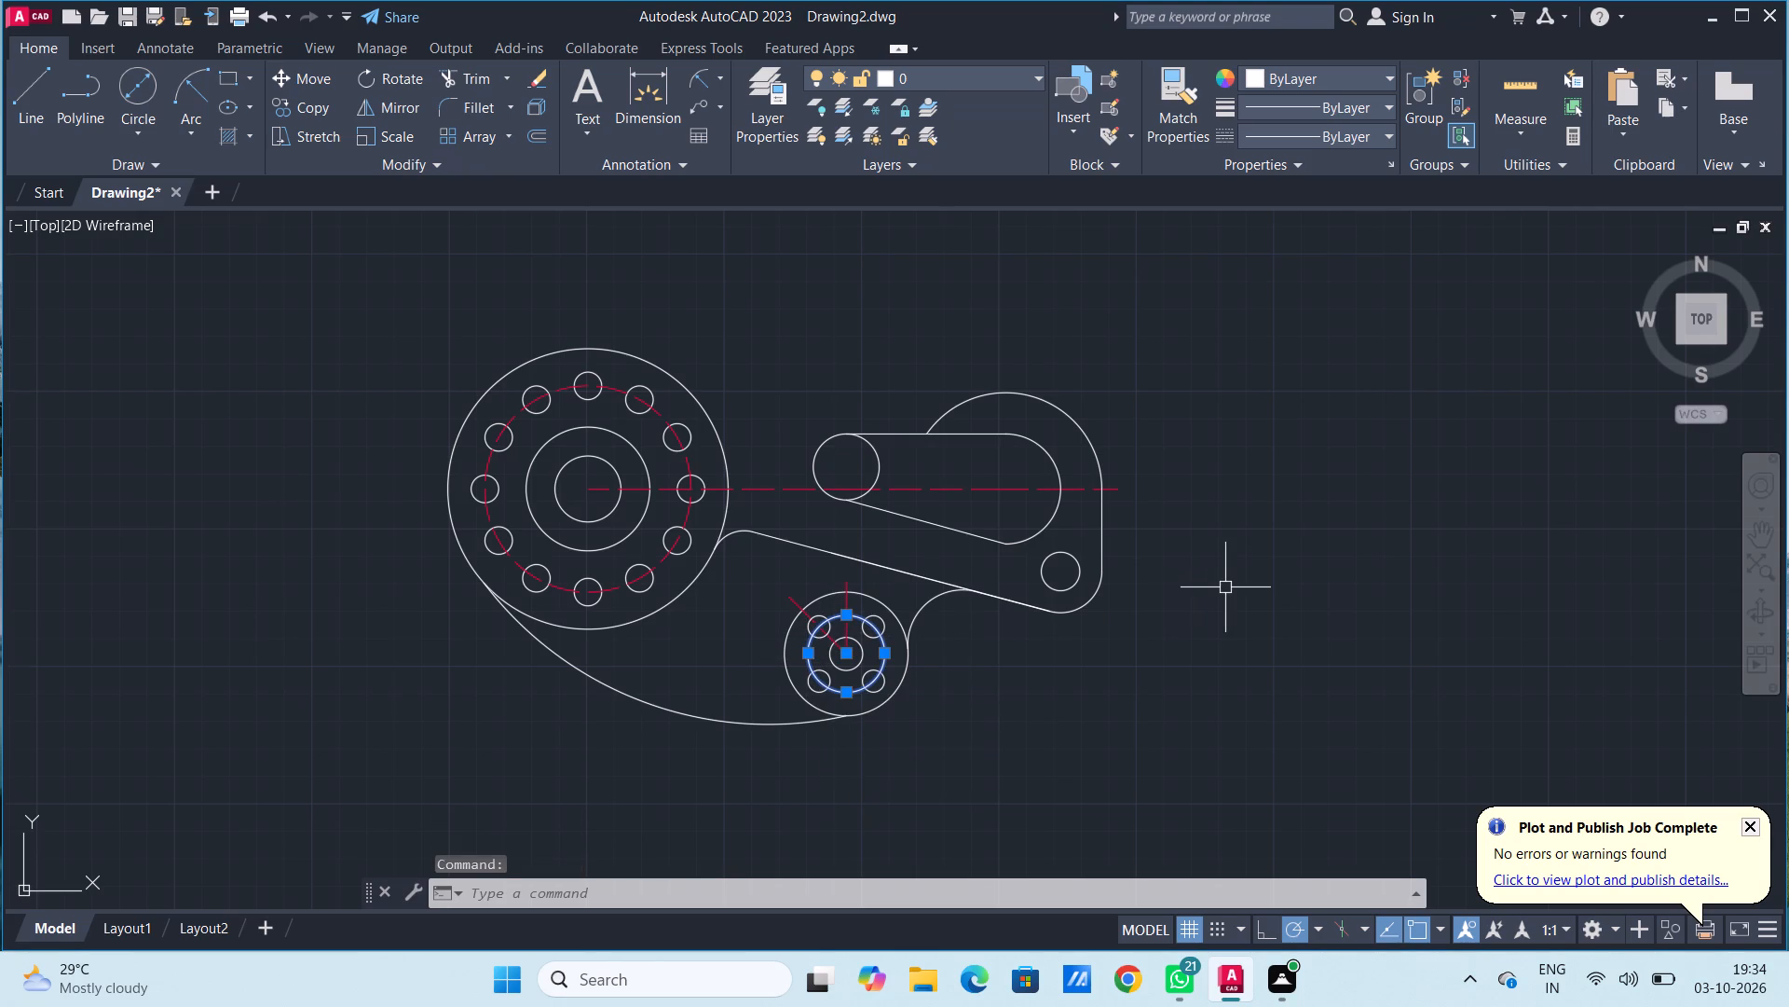
{"action": "key", "text": "Delete"}
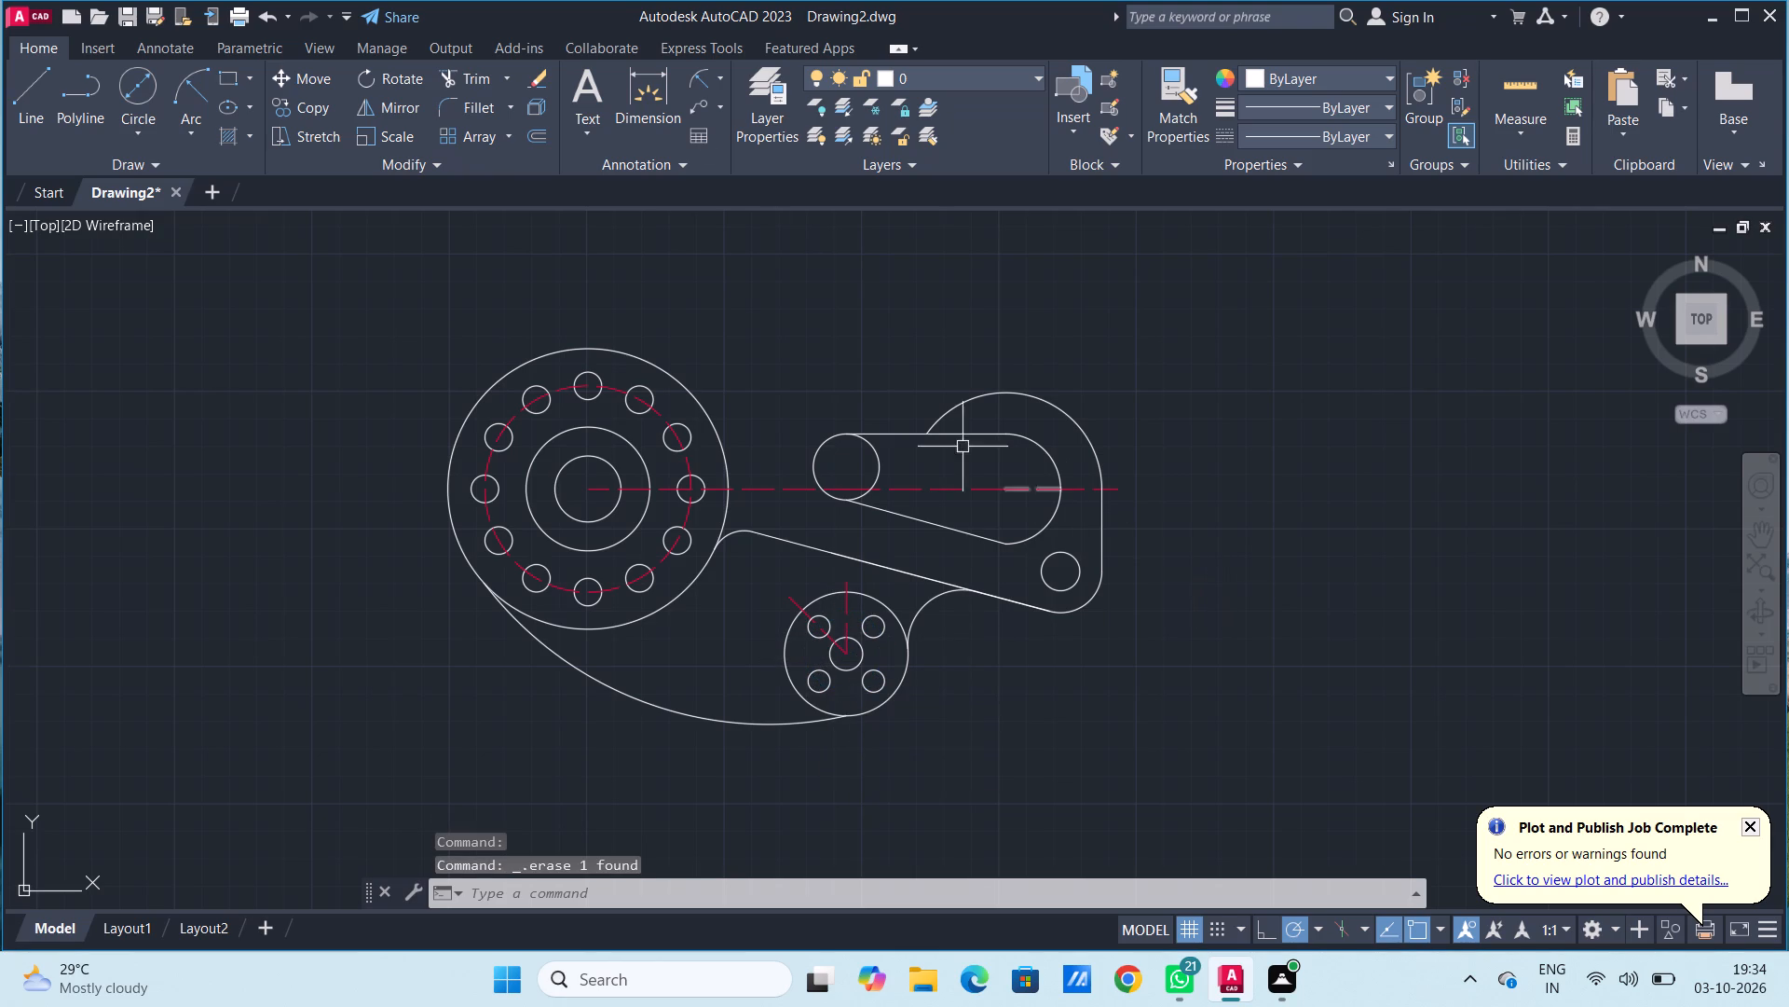
Draw a 28 diameter bolt circle on Layer1, centred on the four-hole flange.
{"action": "left_click", "coordinate": [967, 79]}
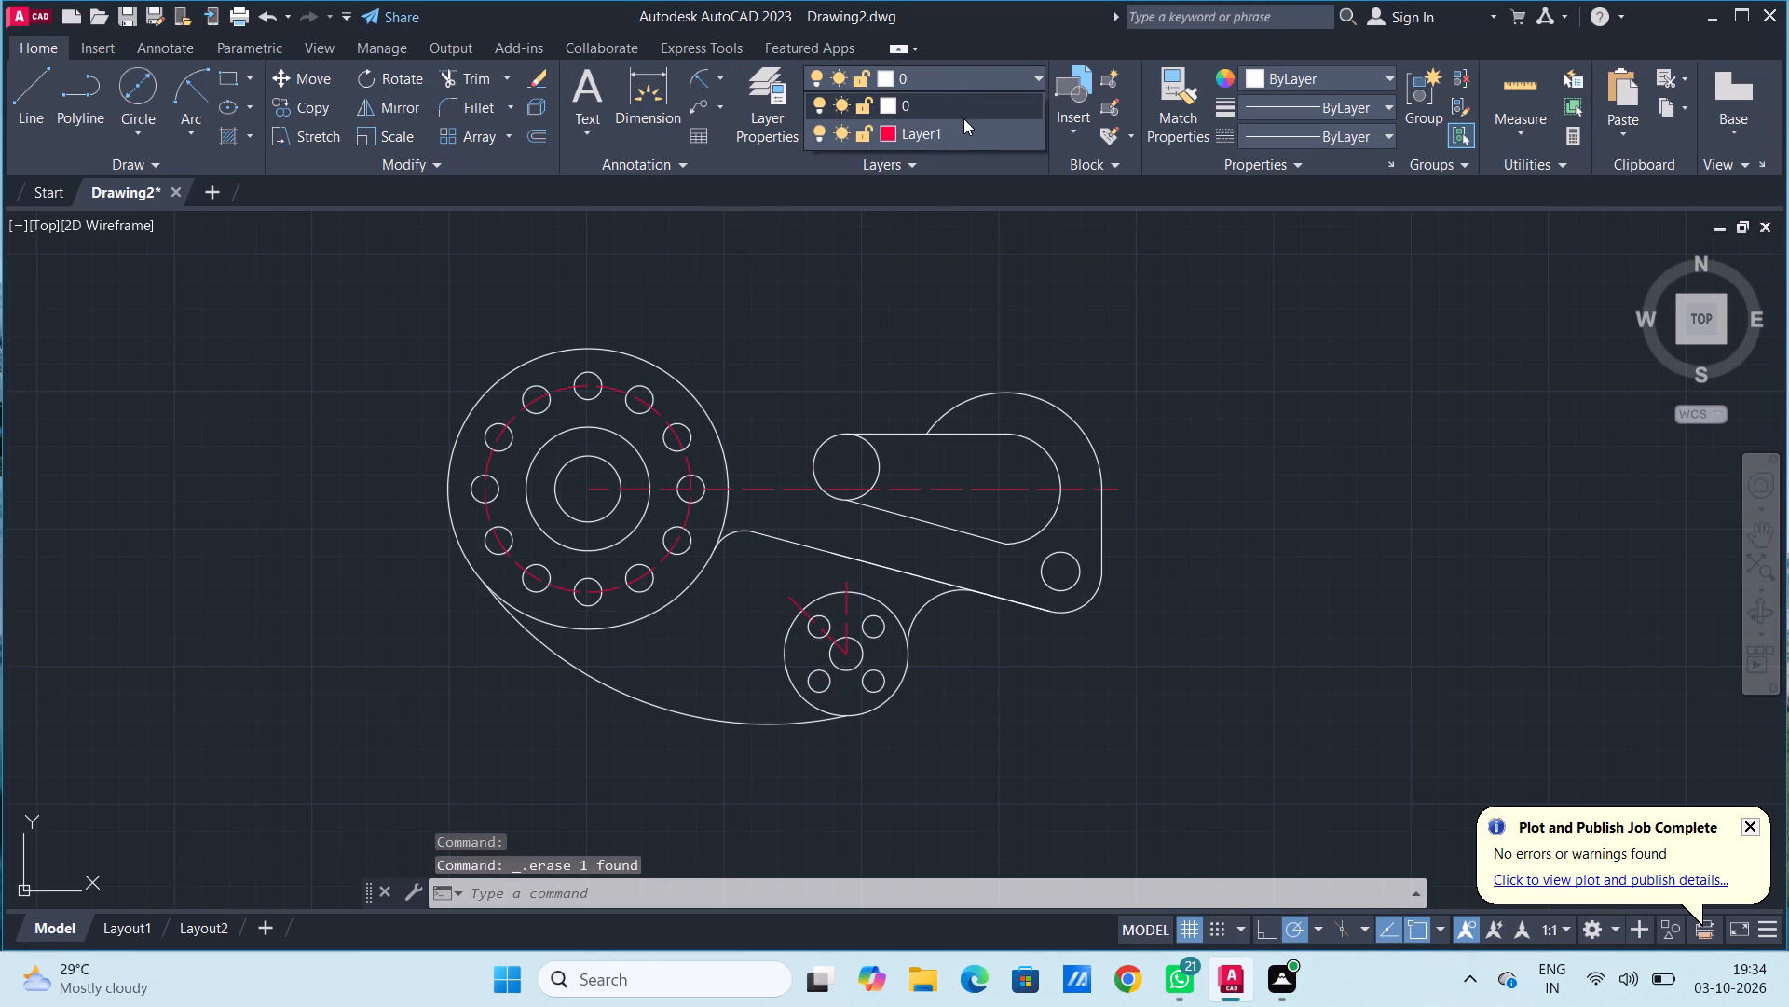
{"action": "left_click", "coordinate": [963, 141]}
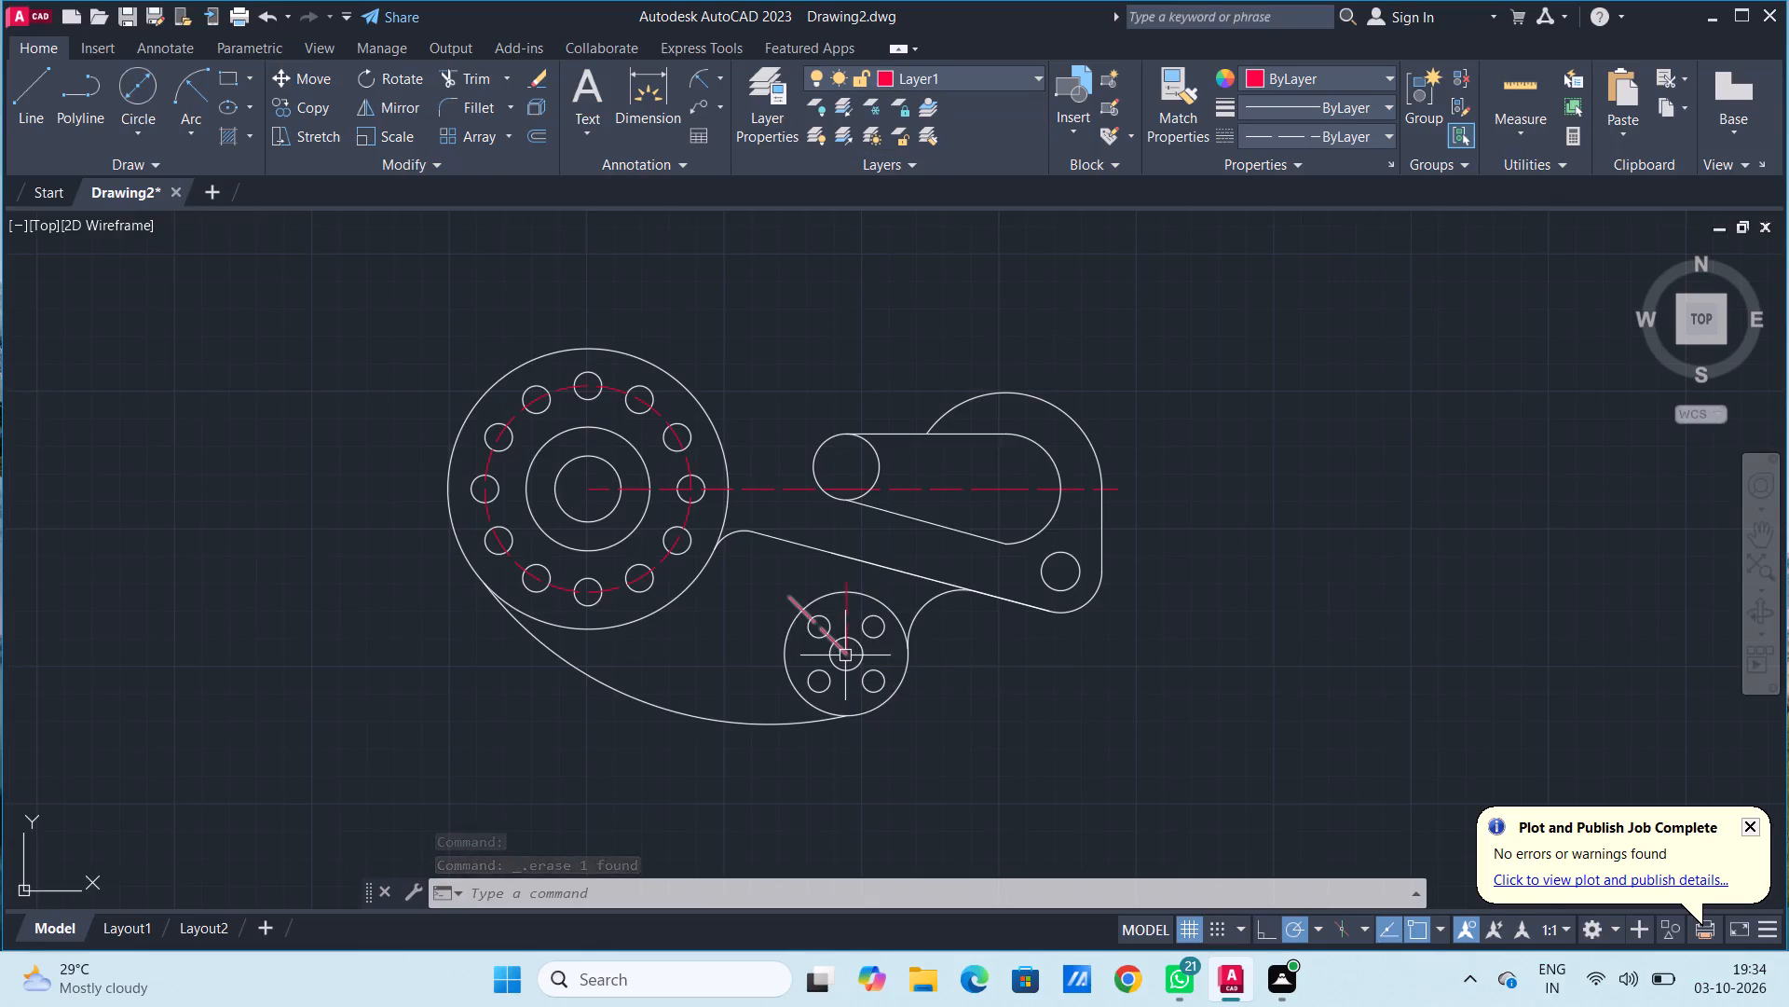
{"action": "left_click", "coordinate": [140, 86]}
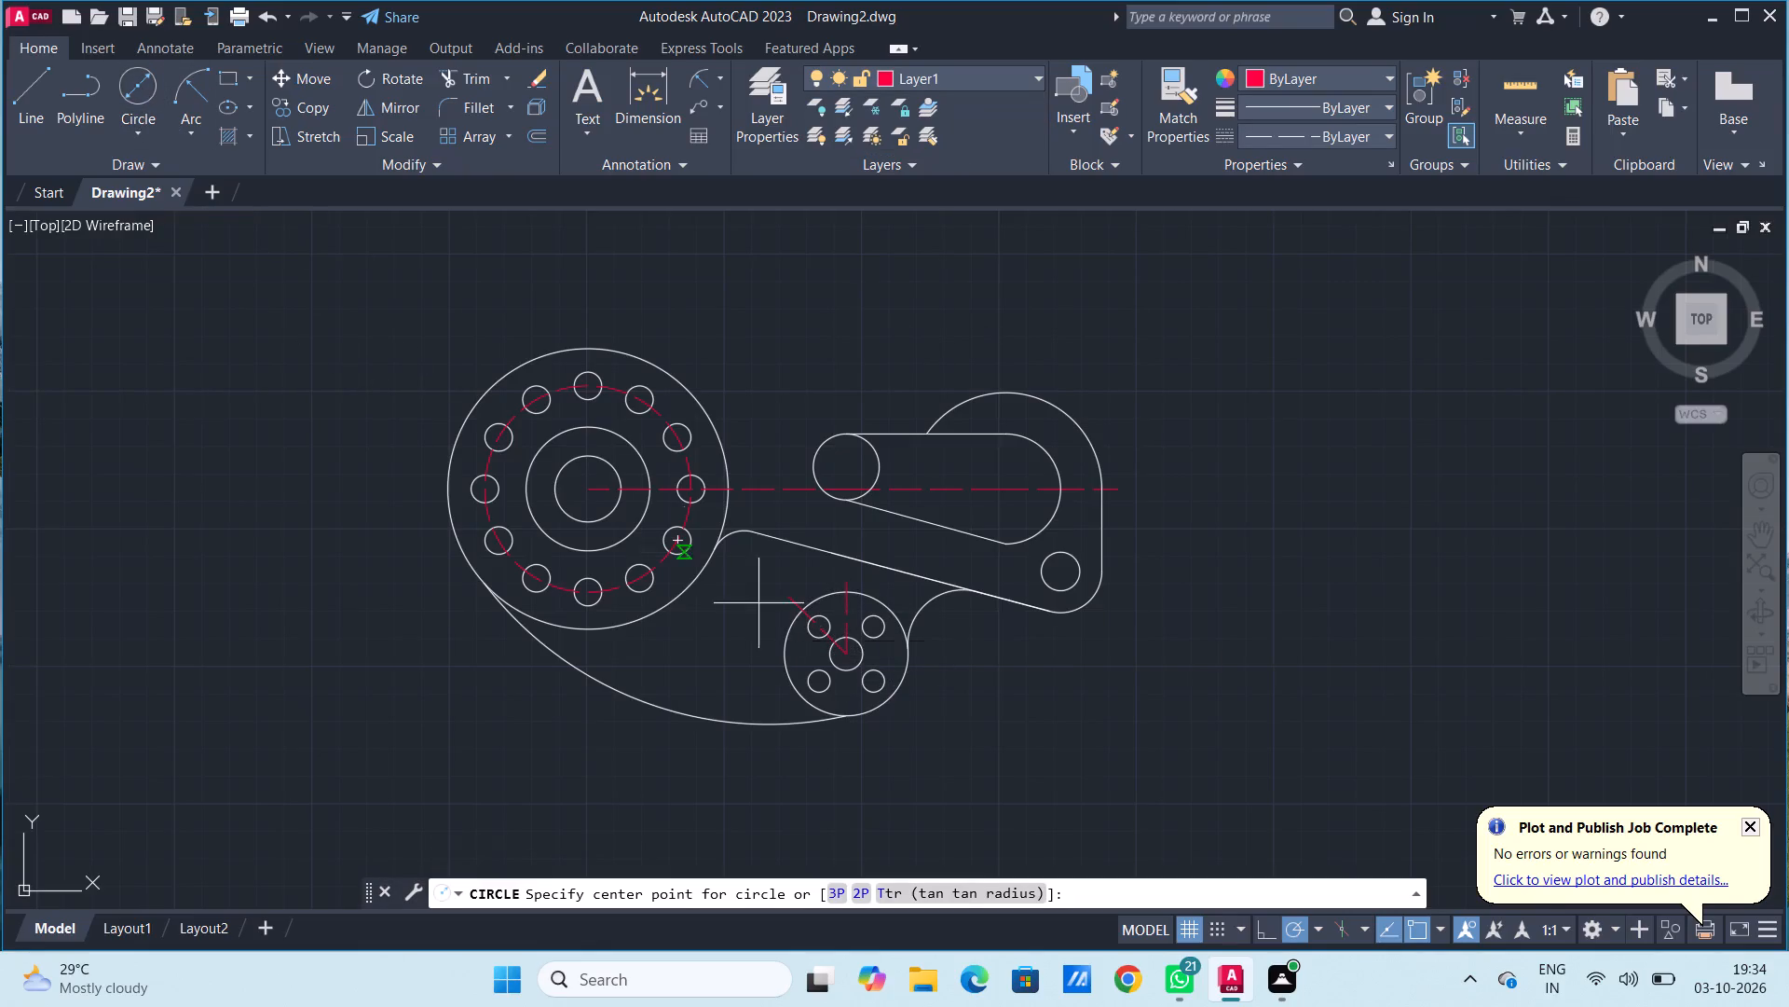
{"action": "left_click", "coordinate": [842, 651]}
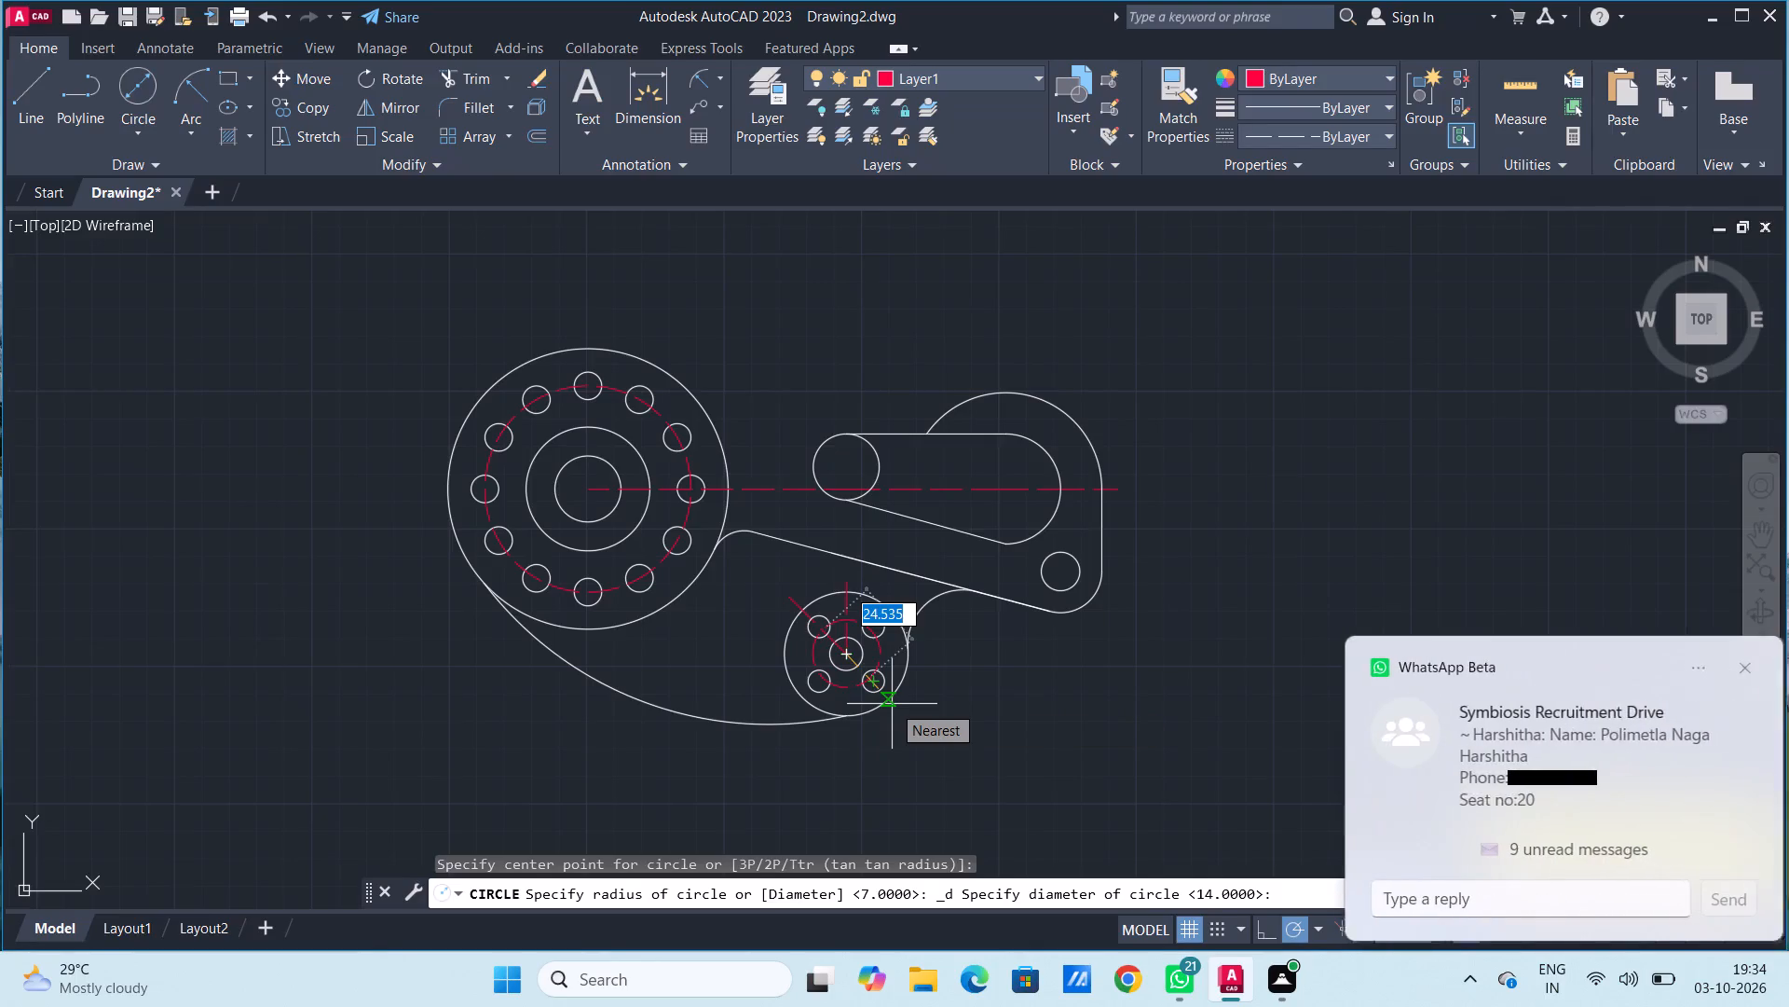
{"action": "type", "text": "28"}
{"action": "key", "text": "Return"}
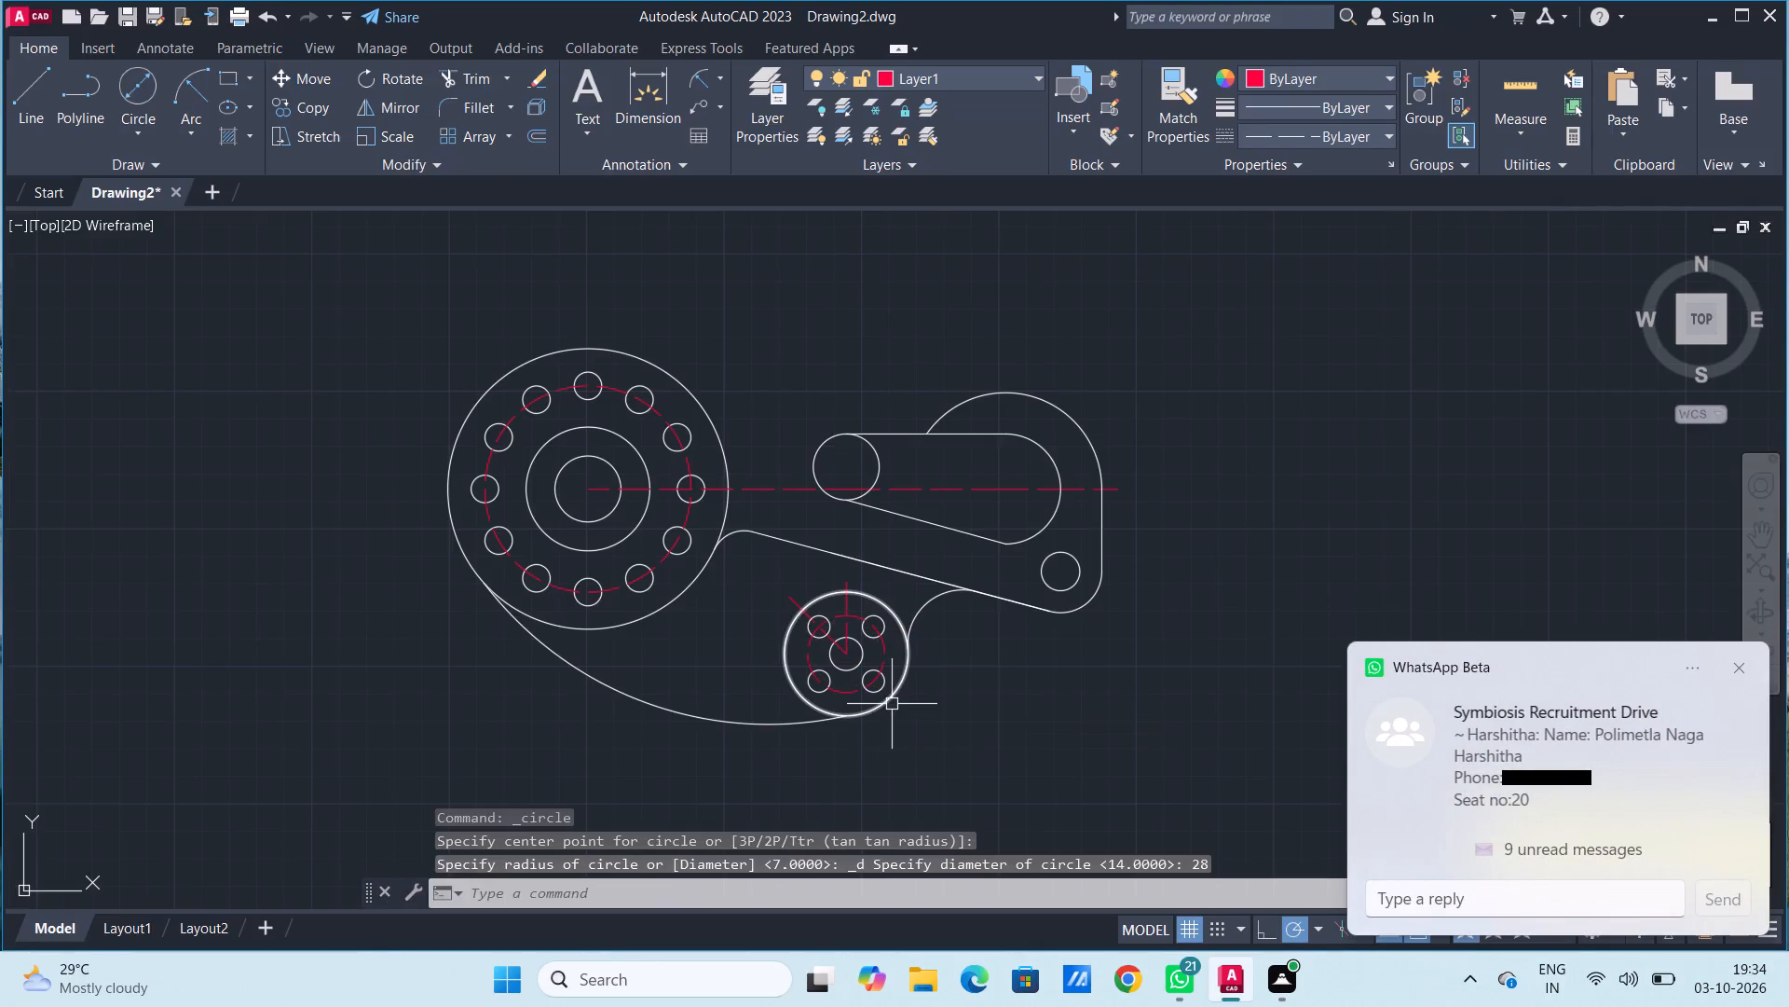
{"action": "key", "text": "Escape"}
{"action": "key", "text": "Escape"}
{"action": "key", "text": "Escape"}
{"action": "key", "text": "Escape"}
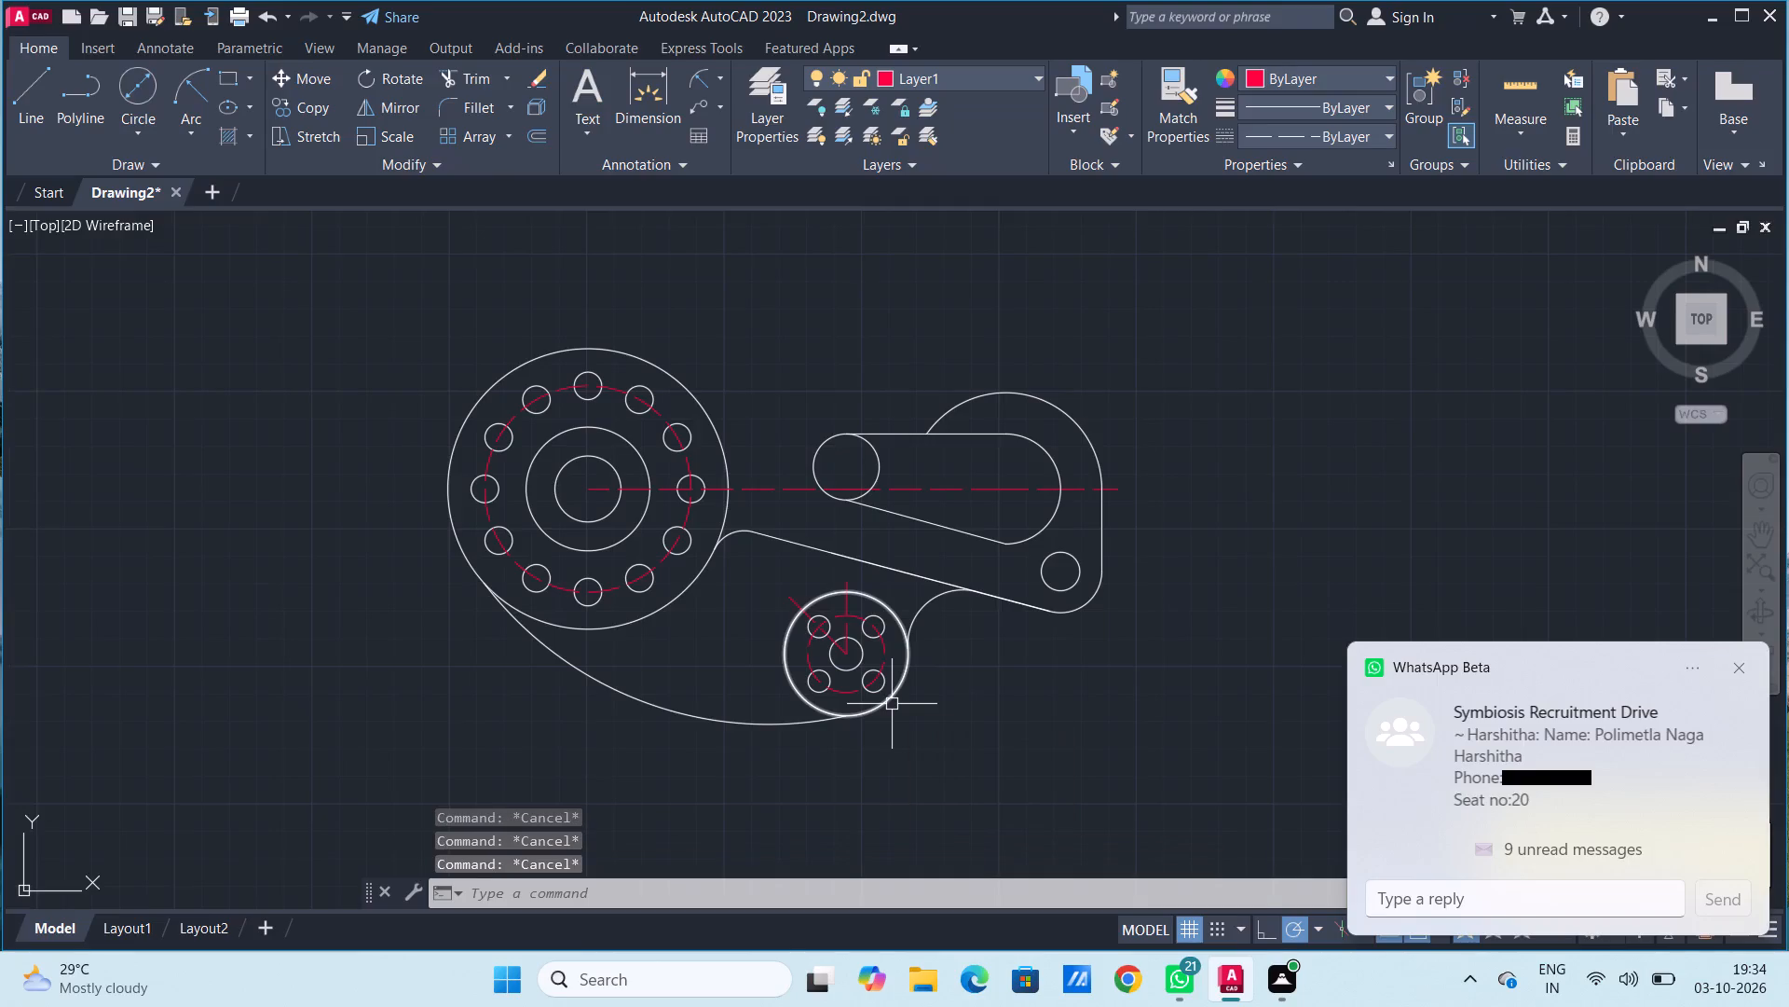
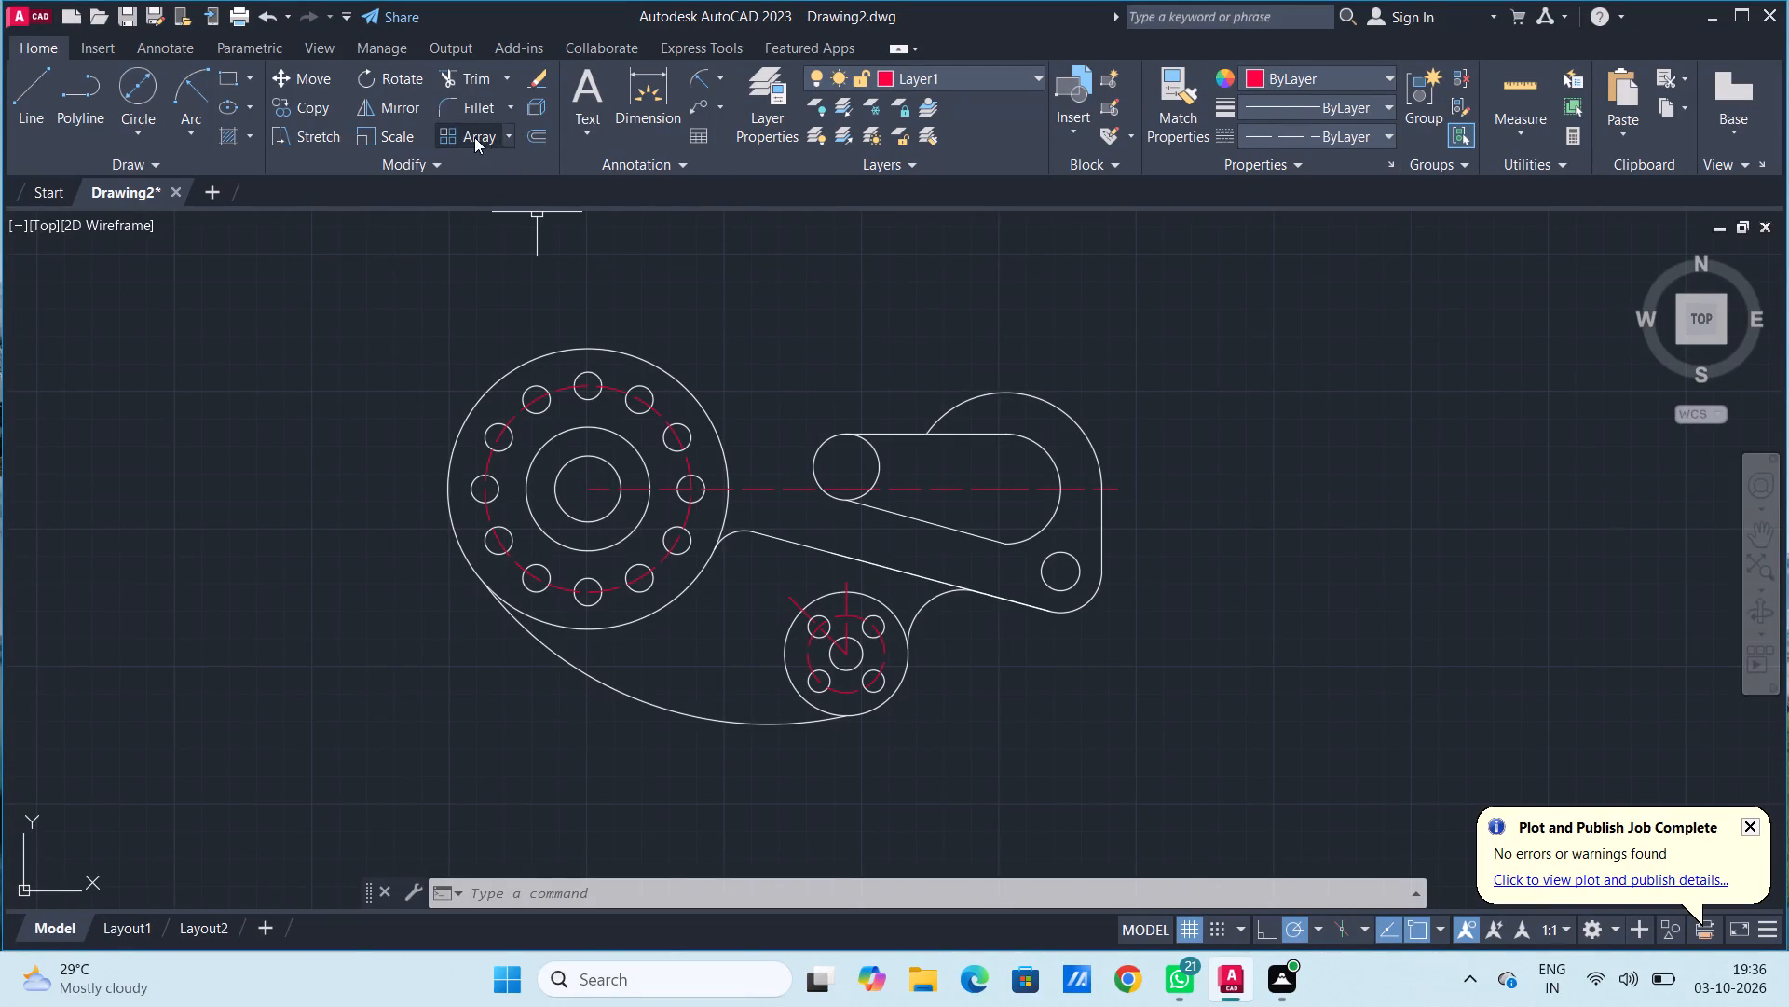
Offset the tapered slot's upper horizontal line 15 outward, above the slot.
{"action": "left_click", "coordinate": [538, 144]}
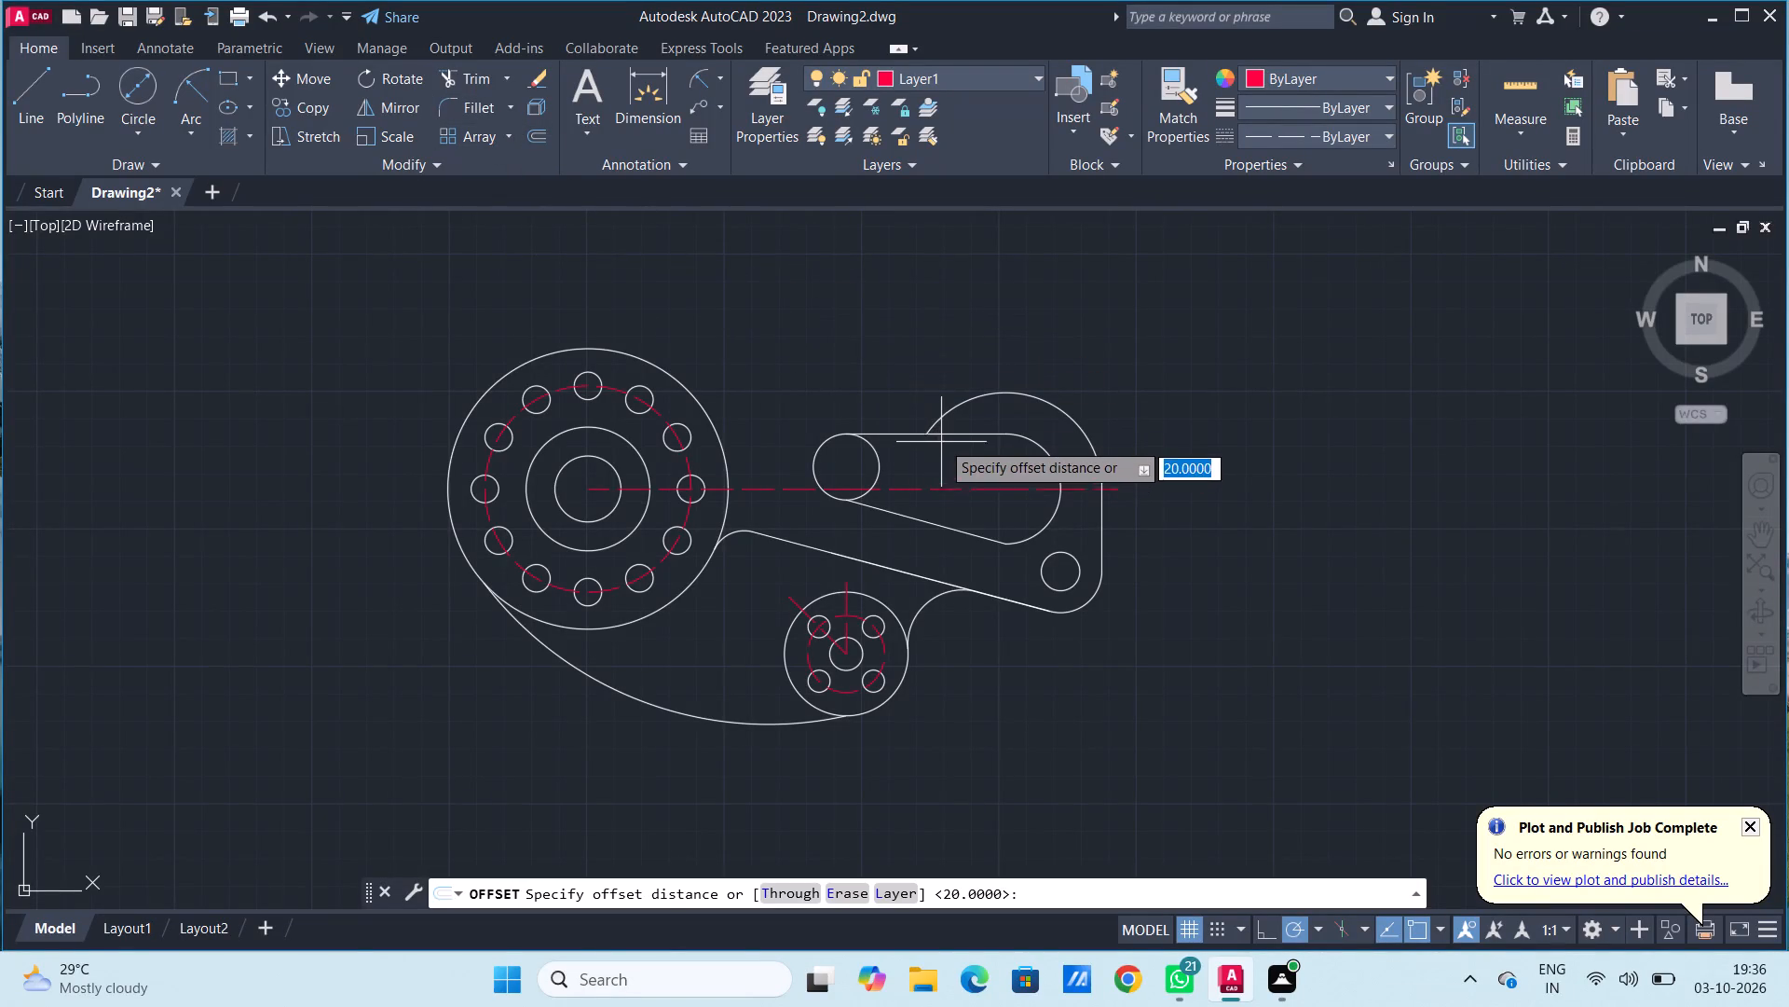
{"action": "type", "text": "15"}
{"action": "key", "text": "Return"}
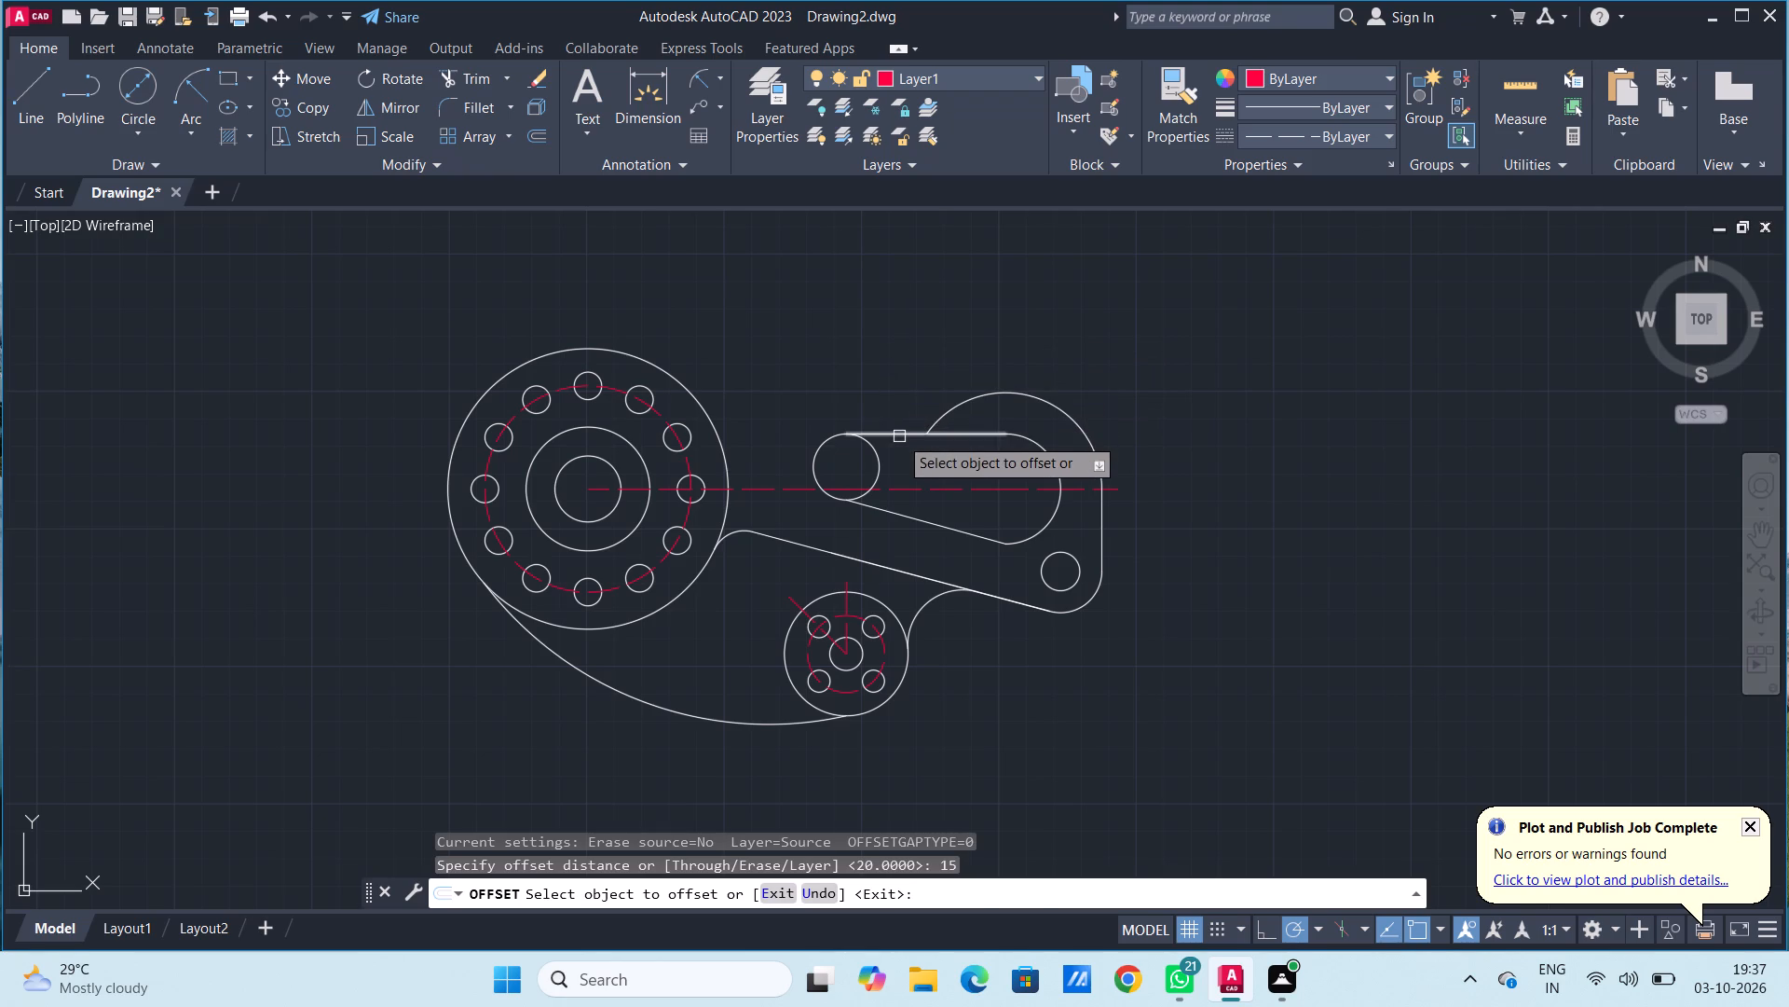
{"action": "left_click", "coordinate": [899, 436]}
{"action": "left_click", "coordinate": [899, 366]}
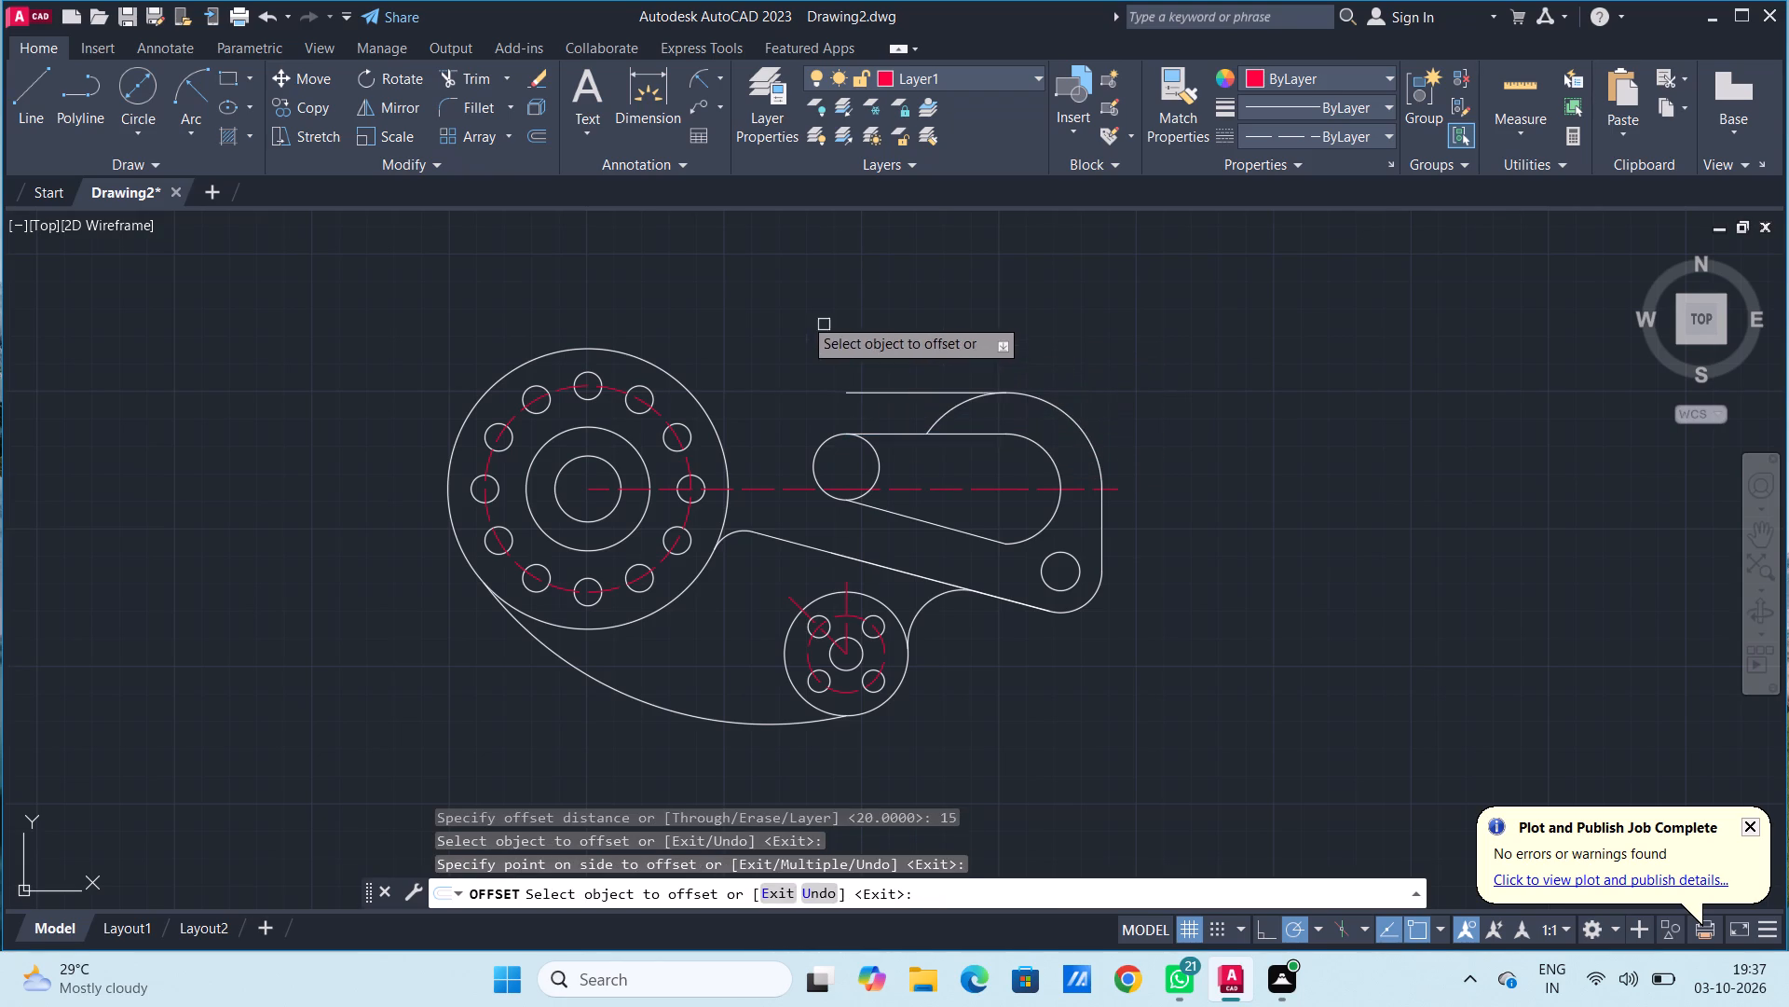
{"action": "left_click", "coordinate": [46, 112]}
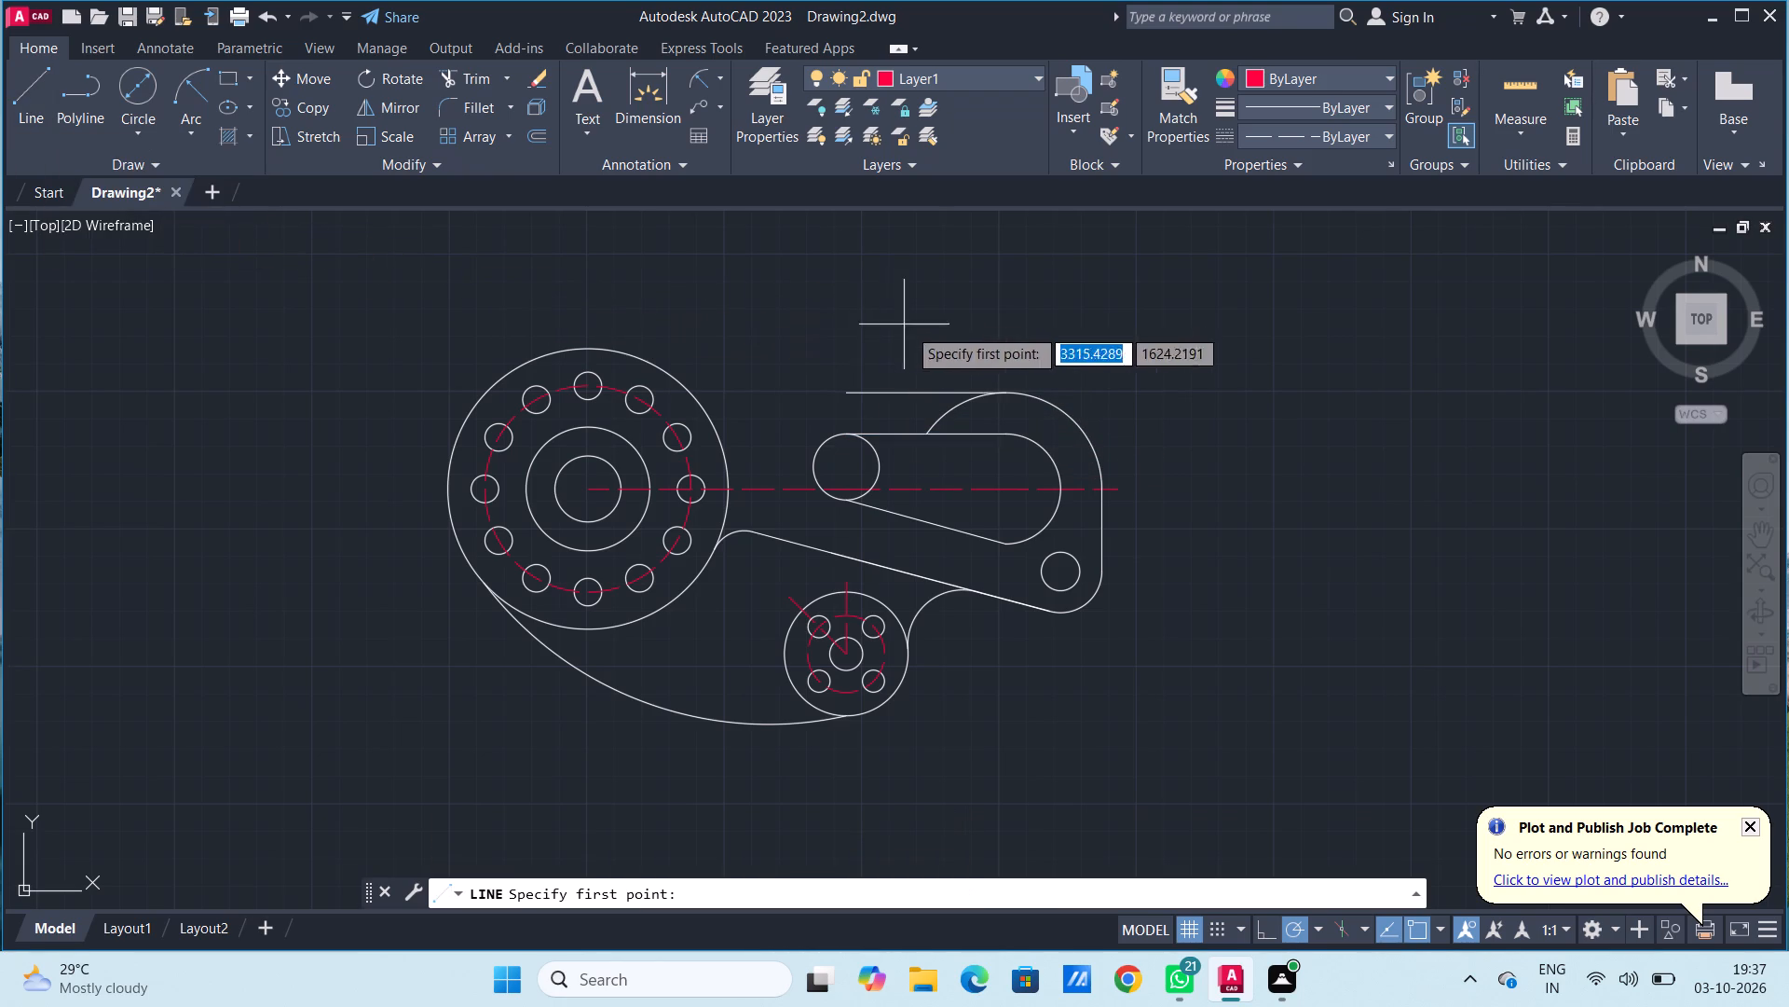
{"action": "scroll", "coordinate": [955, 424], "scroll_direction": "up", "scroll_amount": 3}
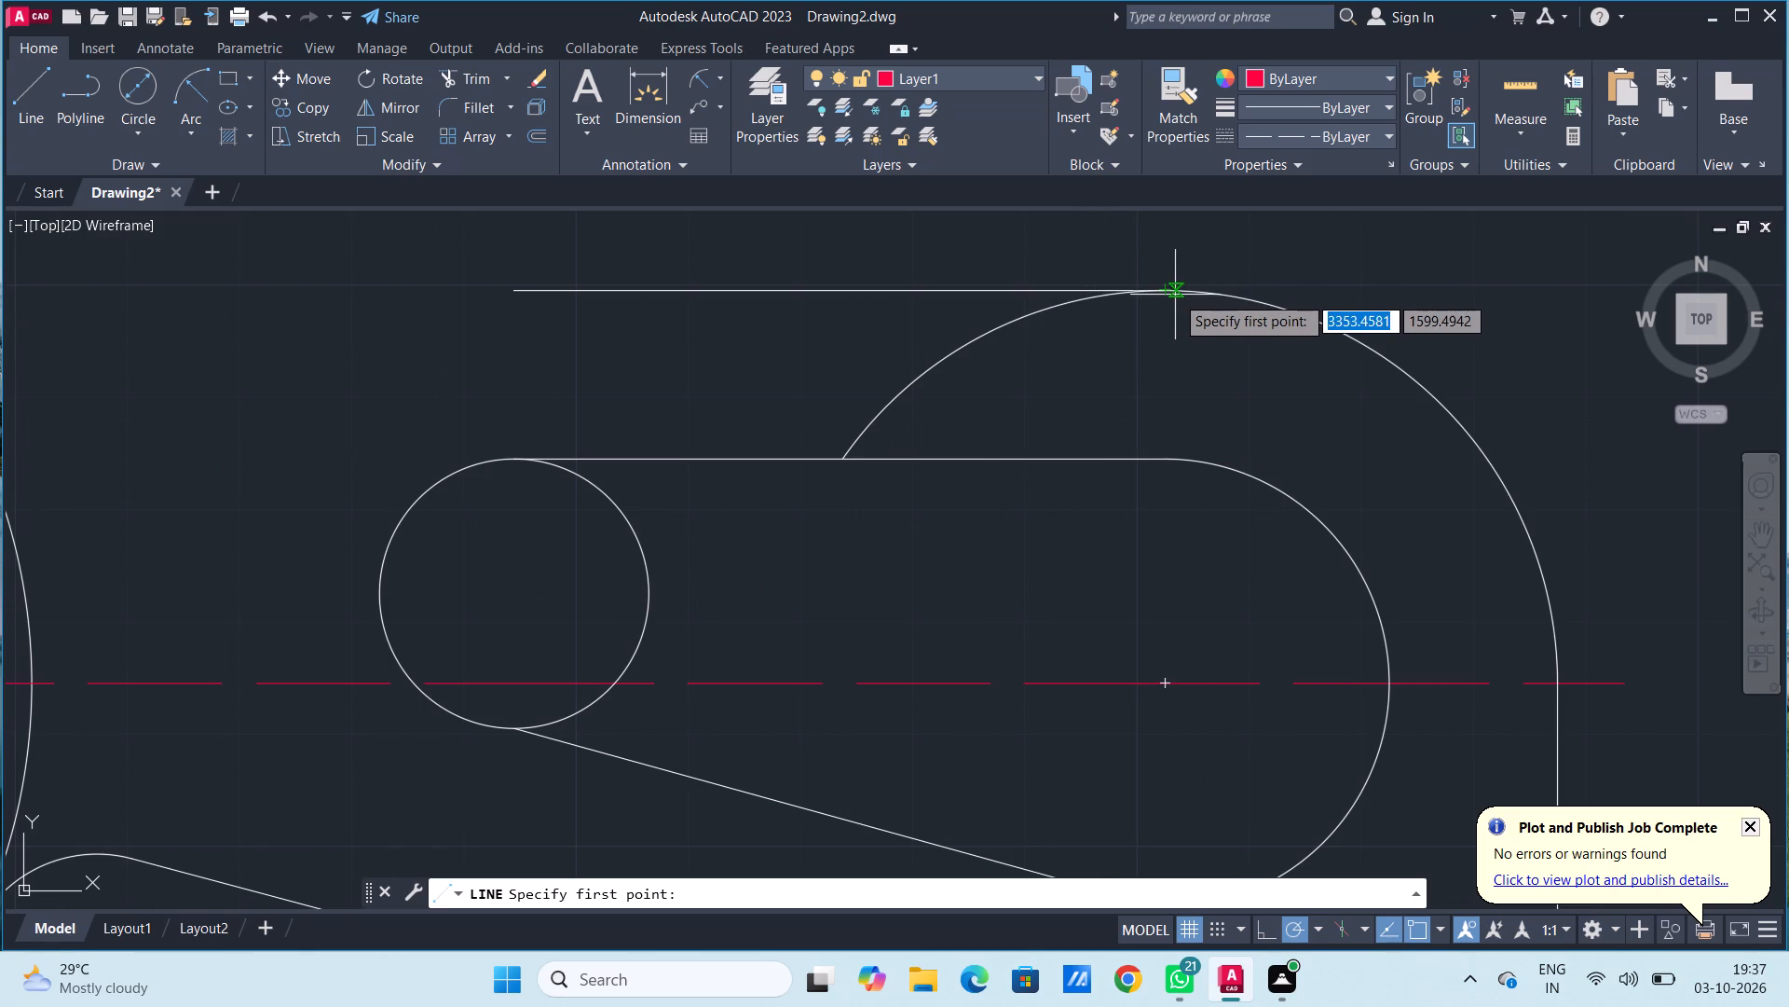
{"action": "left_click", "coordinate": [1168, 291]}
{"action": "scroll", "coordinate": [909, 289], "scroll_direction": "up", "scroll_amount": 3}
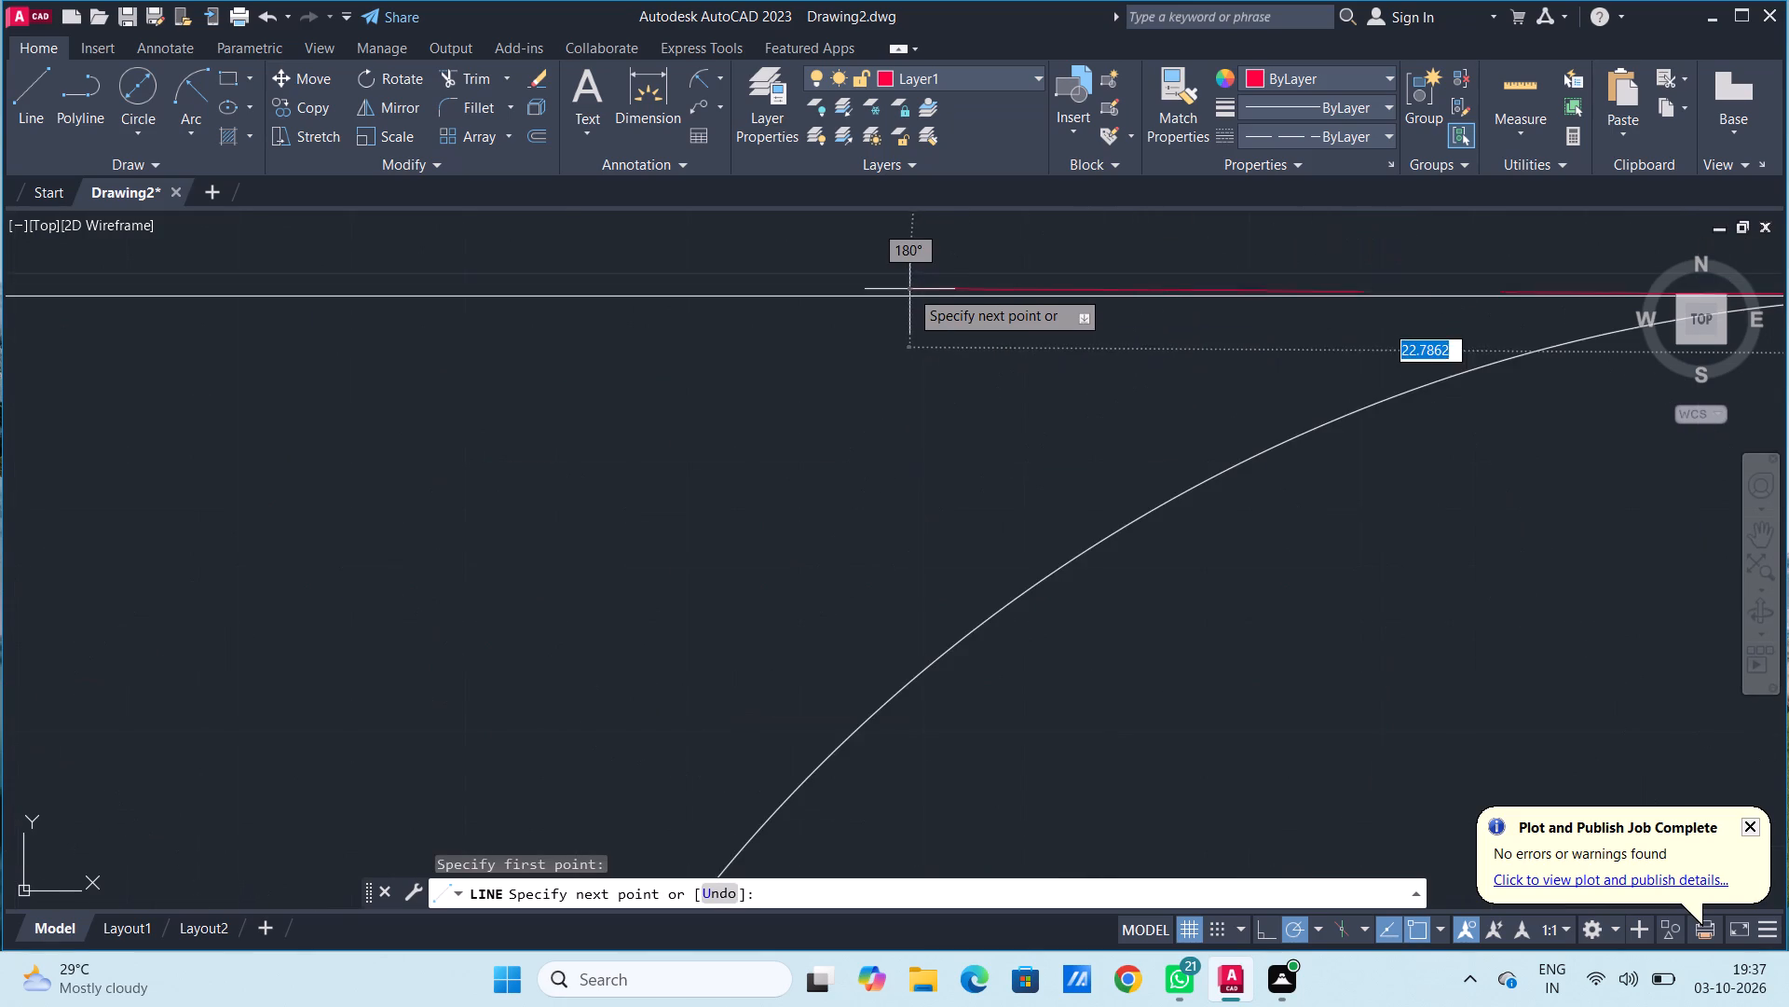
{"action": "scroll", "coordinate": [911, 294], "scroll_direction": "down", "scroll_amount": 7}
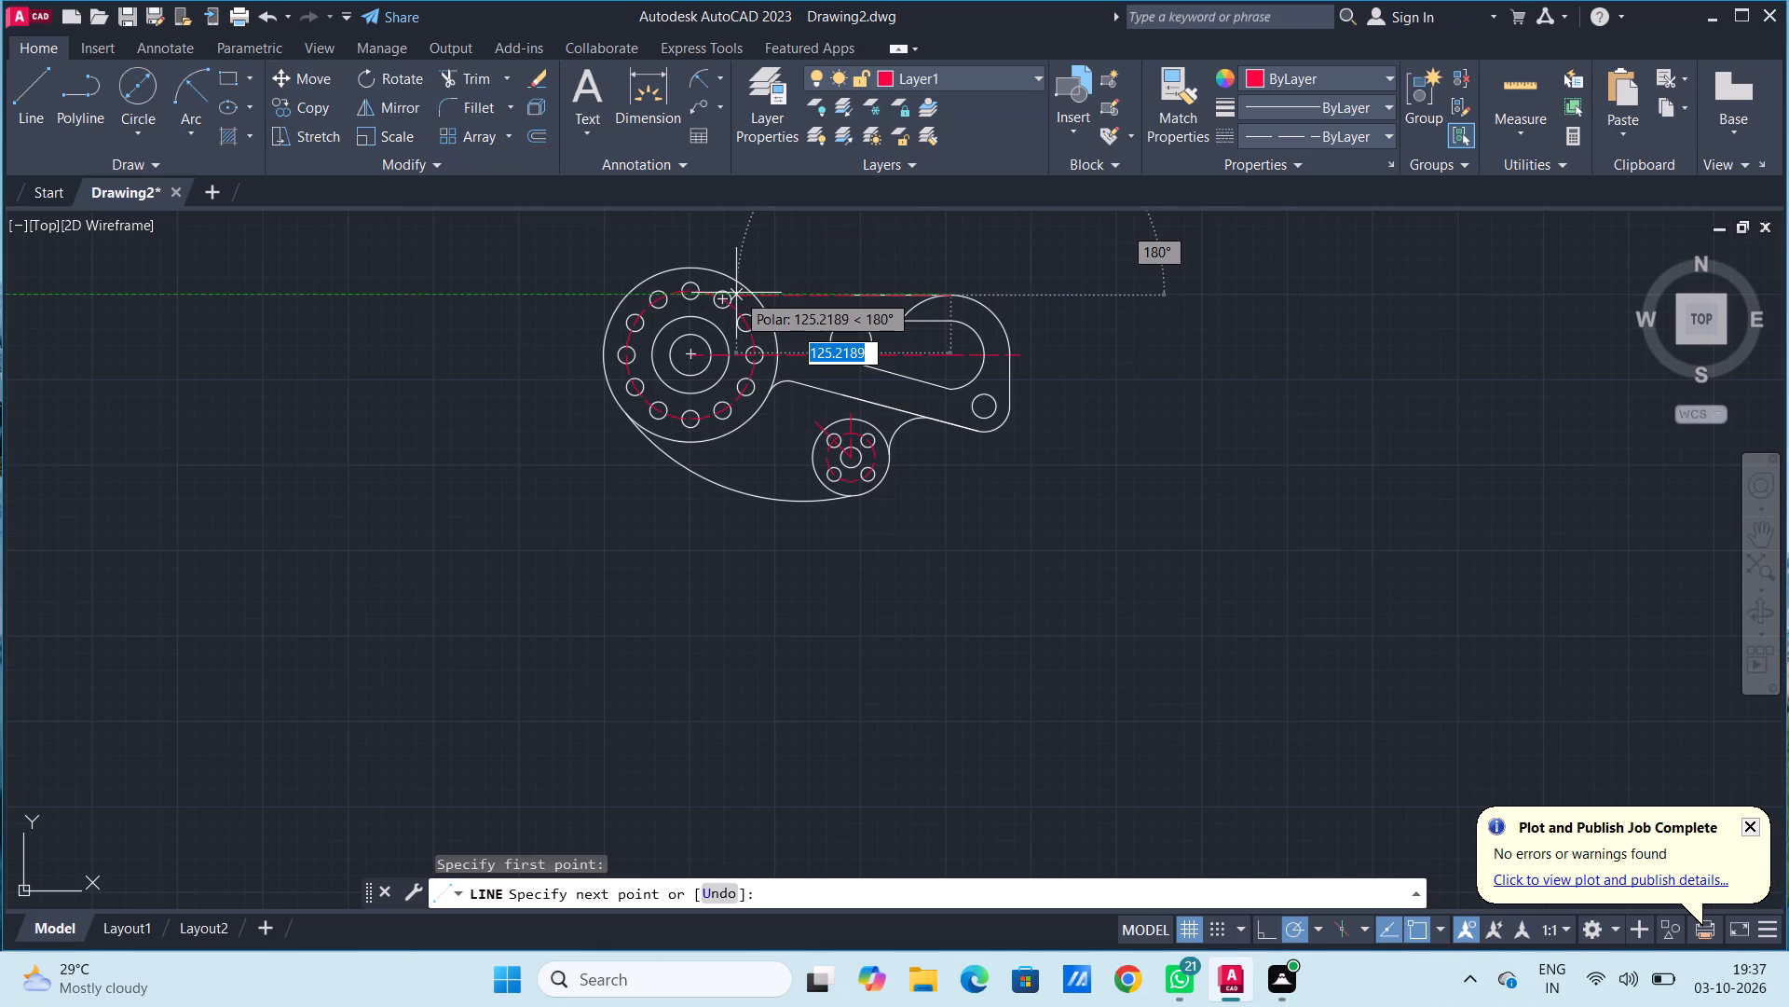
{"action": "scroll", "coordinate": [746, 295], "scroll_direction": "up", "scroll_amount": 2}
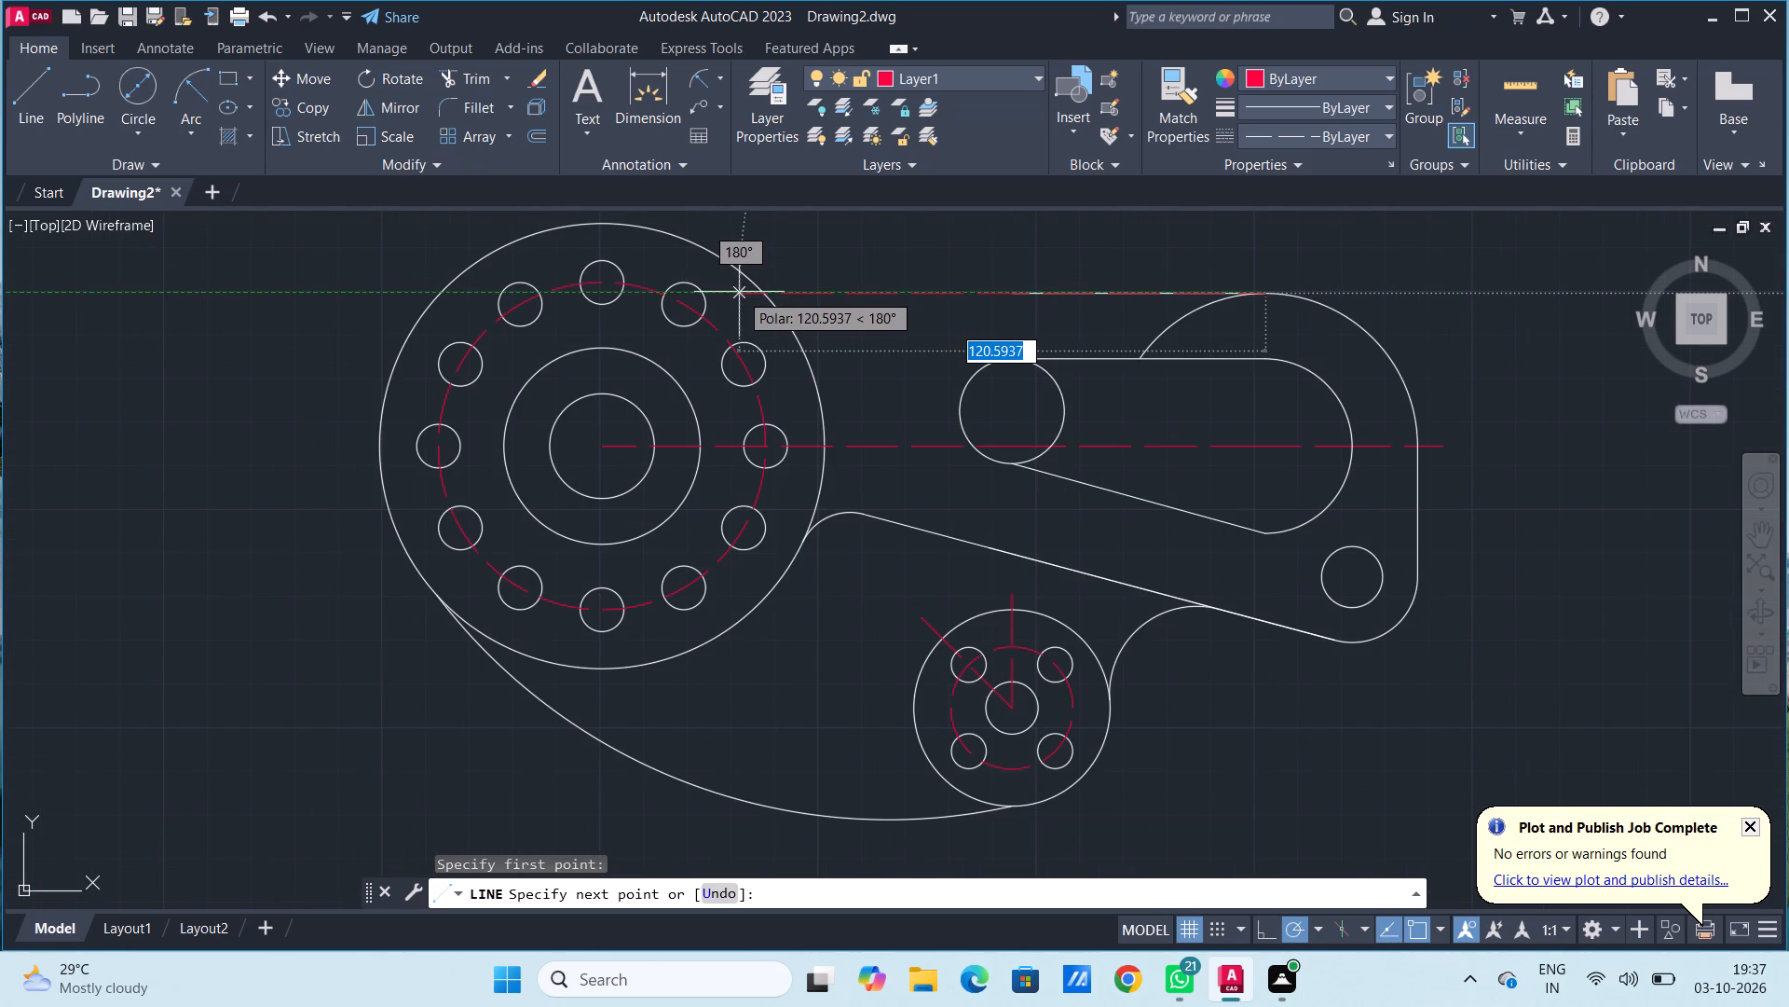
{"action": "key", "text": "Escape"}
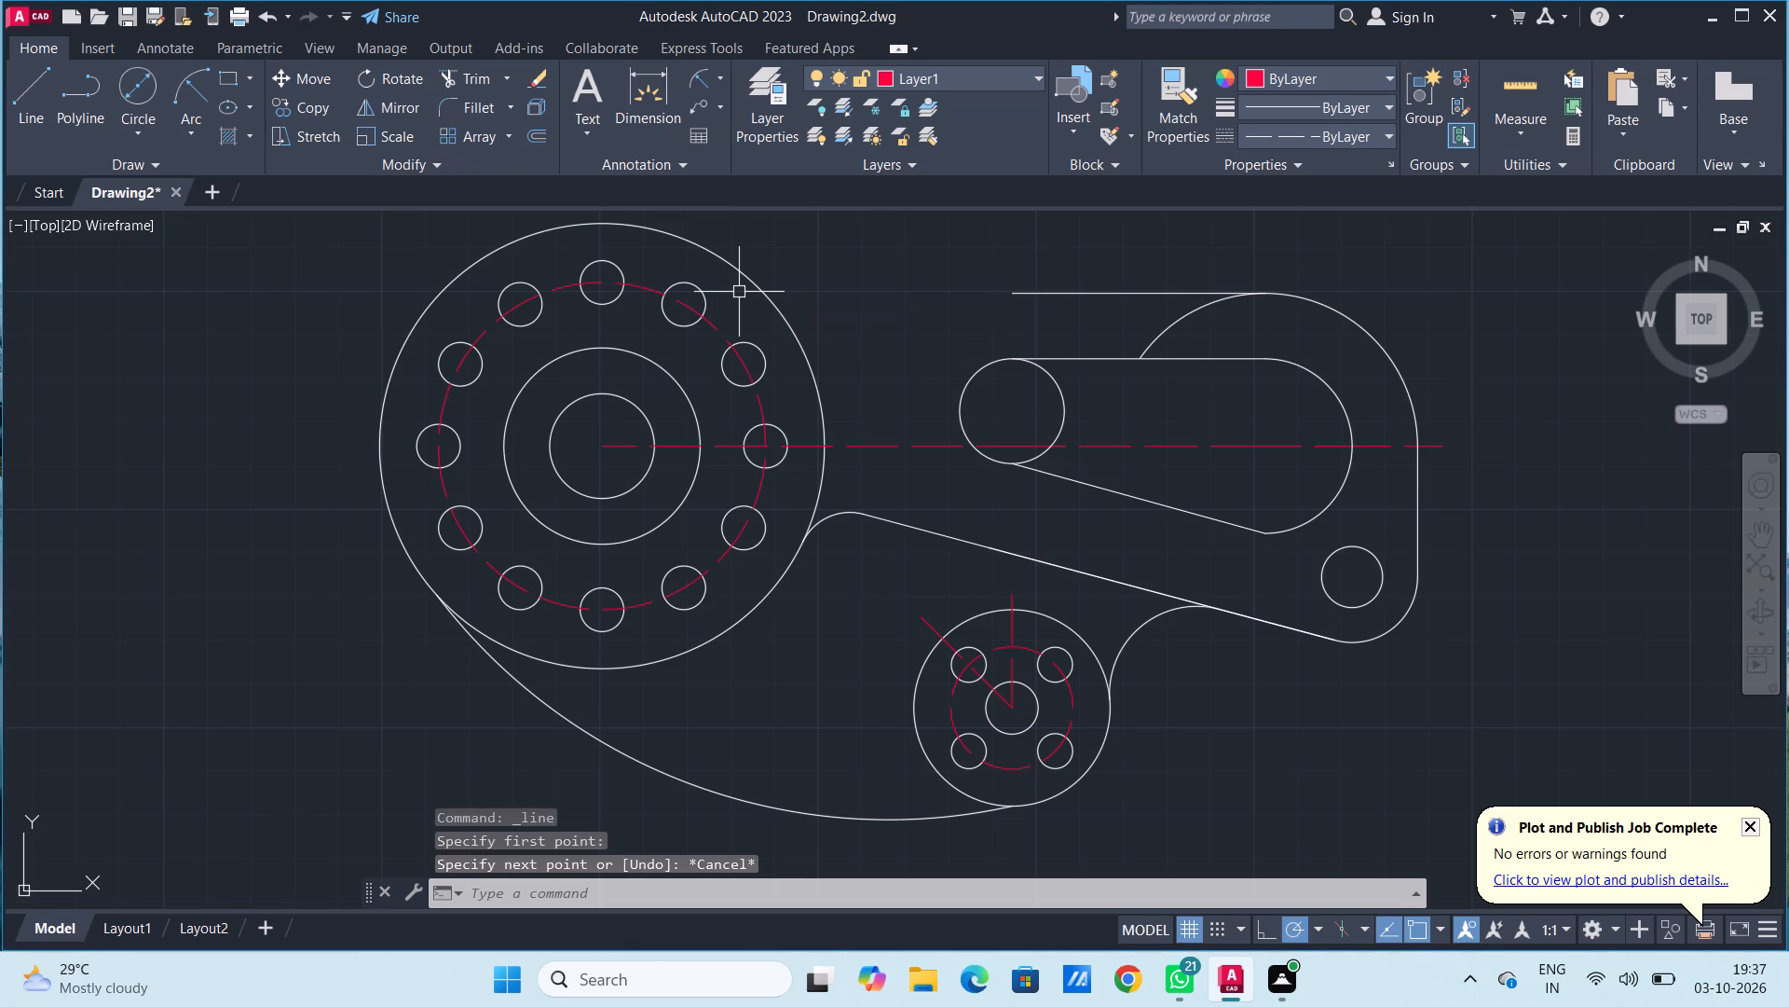
On layer 0, draw a horizontal line about 121 long from the top of the radius 35 arc into the twelve-hole flange.
{"action": "left_click", "coordinate": [994, 79]}
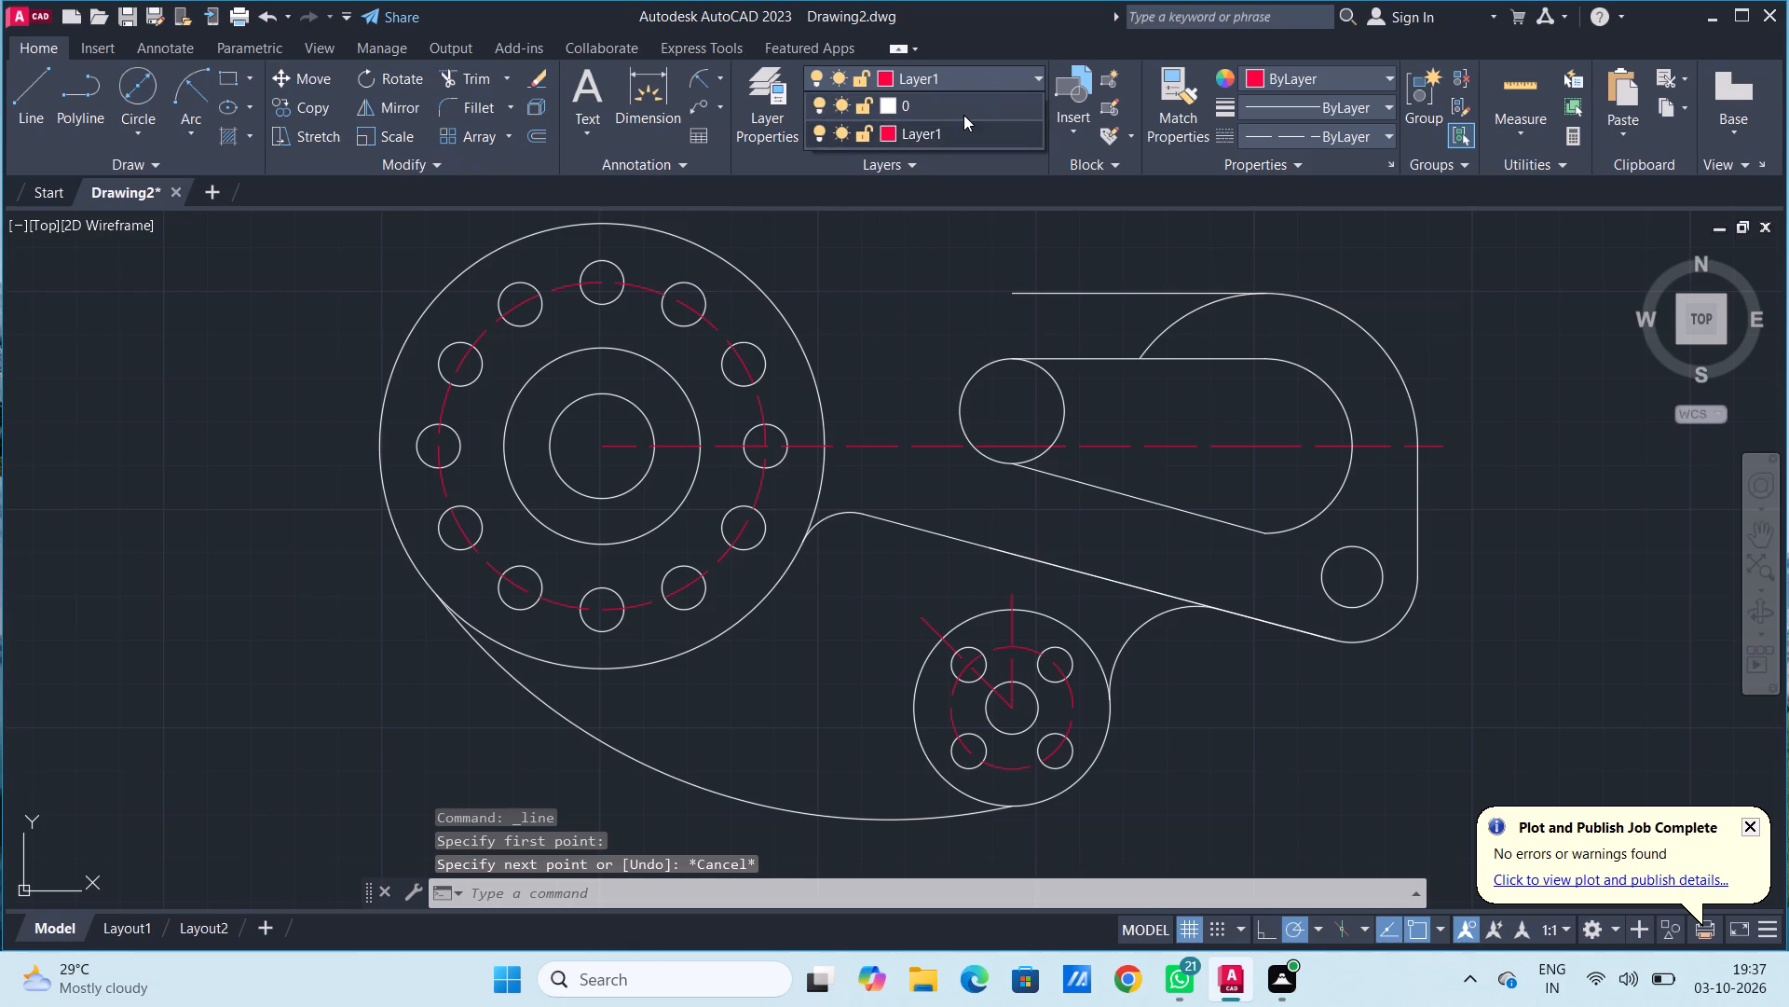
{"action": "left_click", "coordinate": [962, 114]}
{"action": "type", "text": "l"}
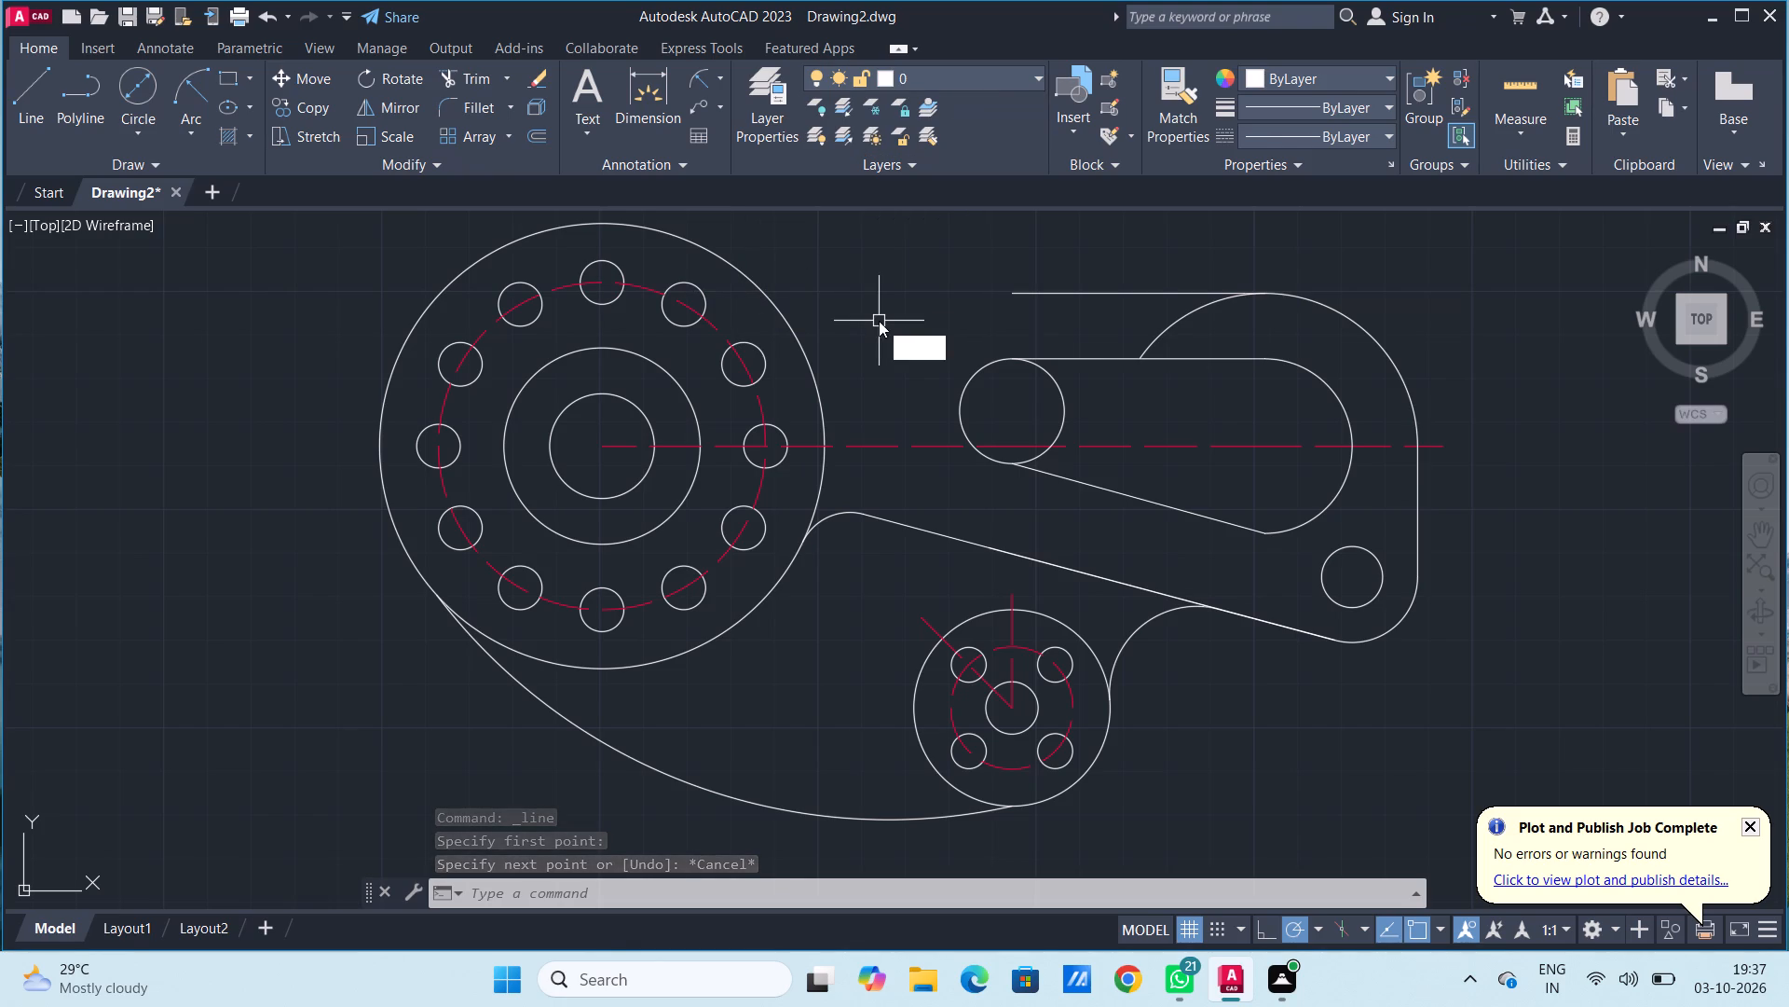
{"action": "key", "text": "space"}
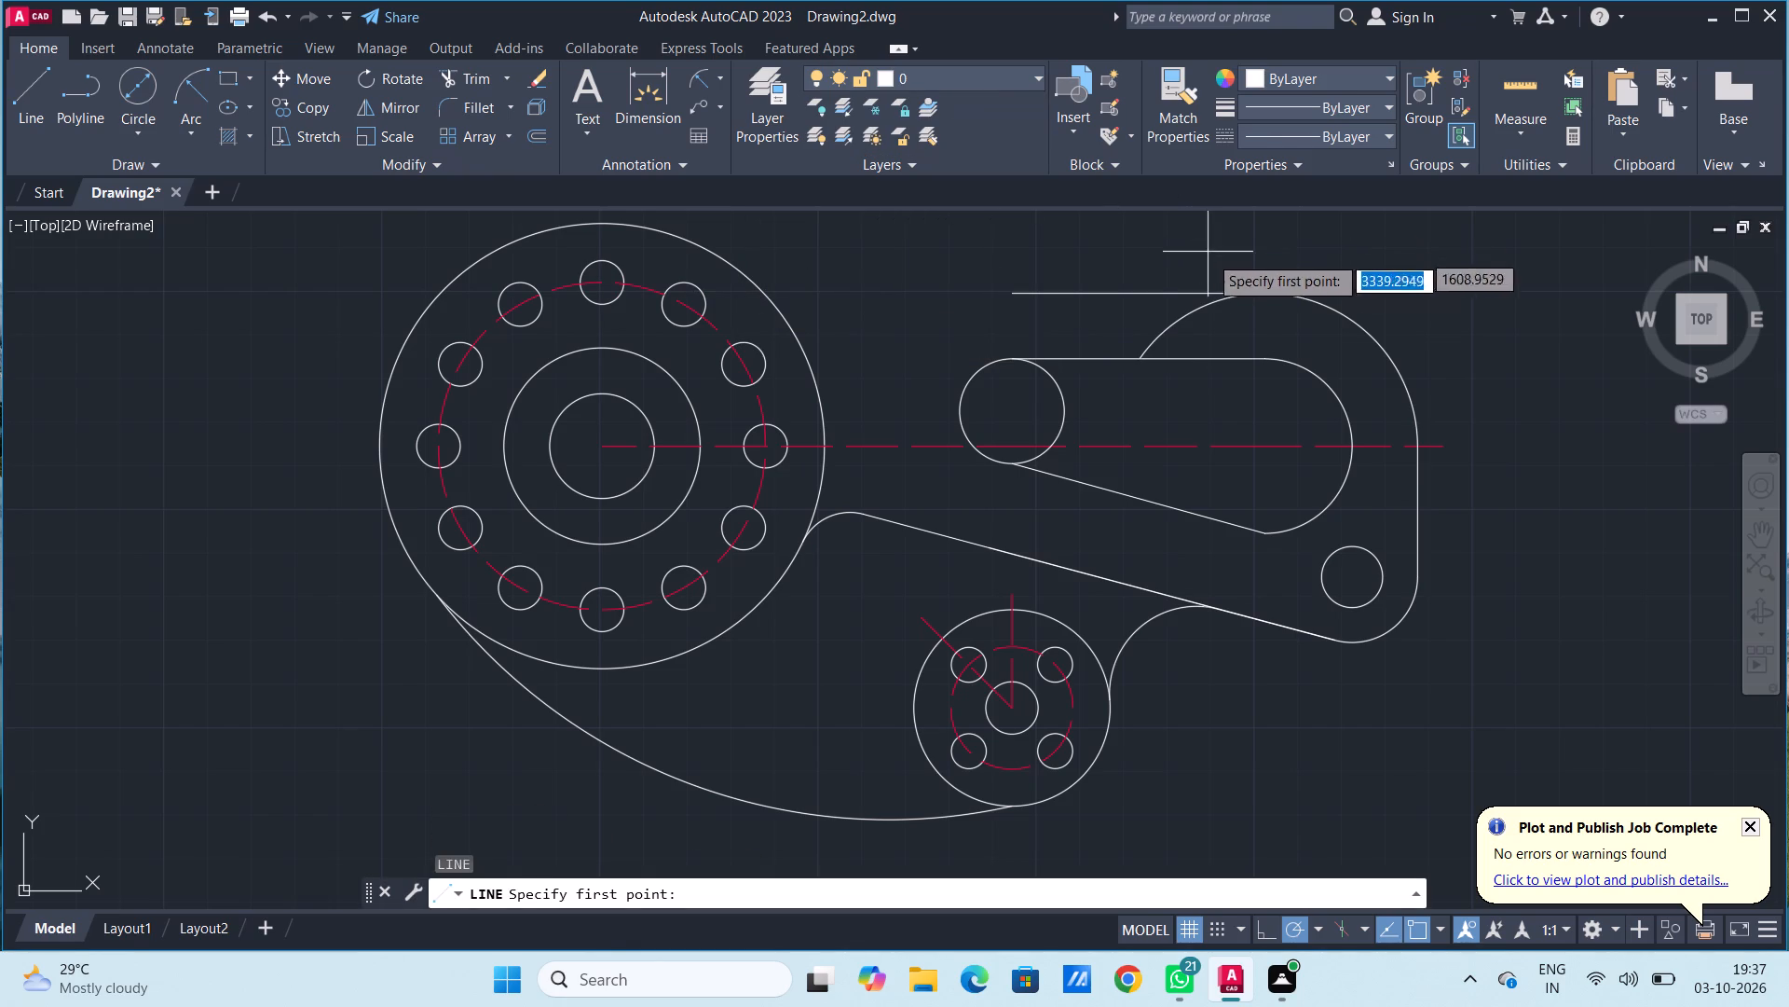
{"action": "left_click", "coordinate": [1265, 293]}
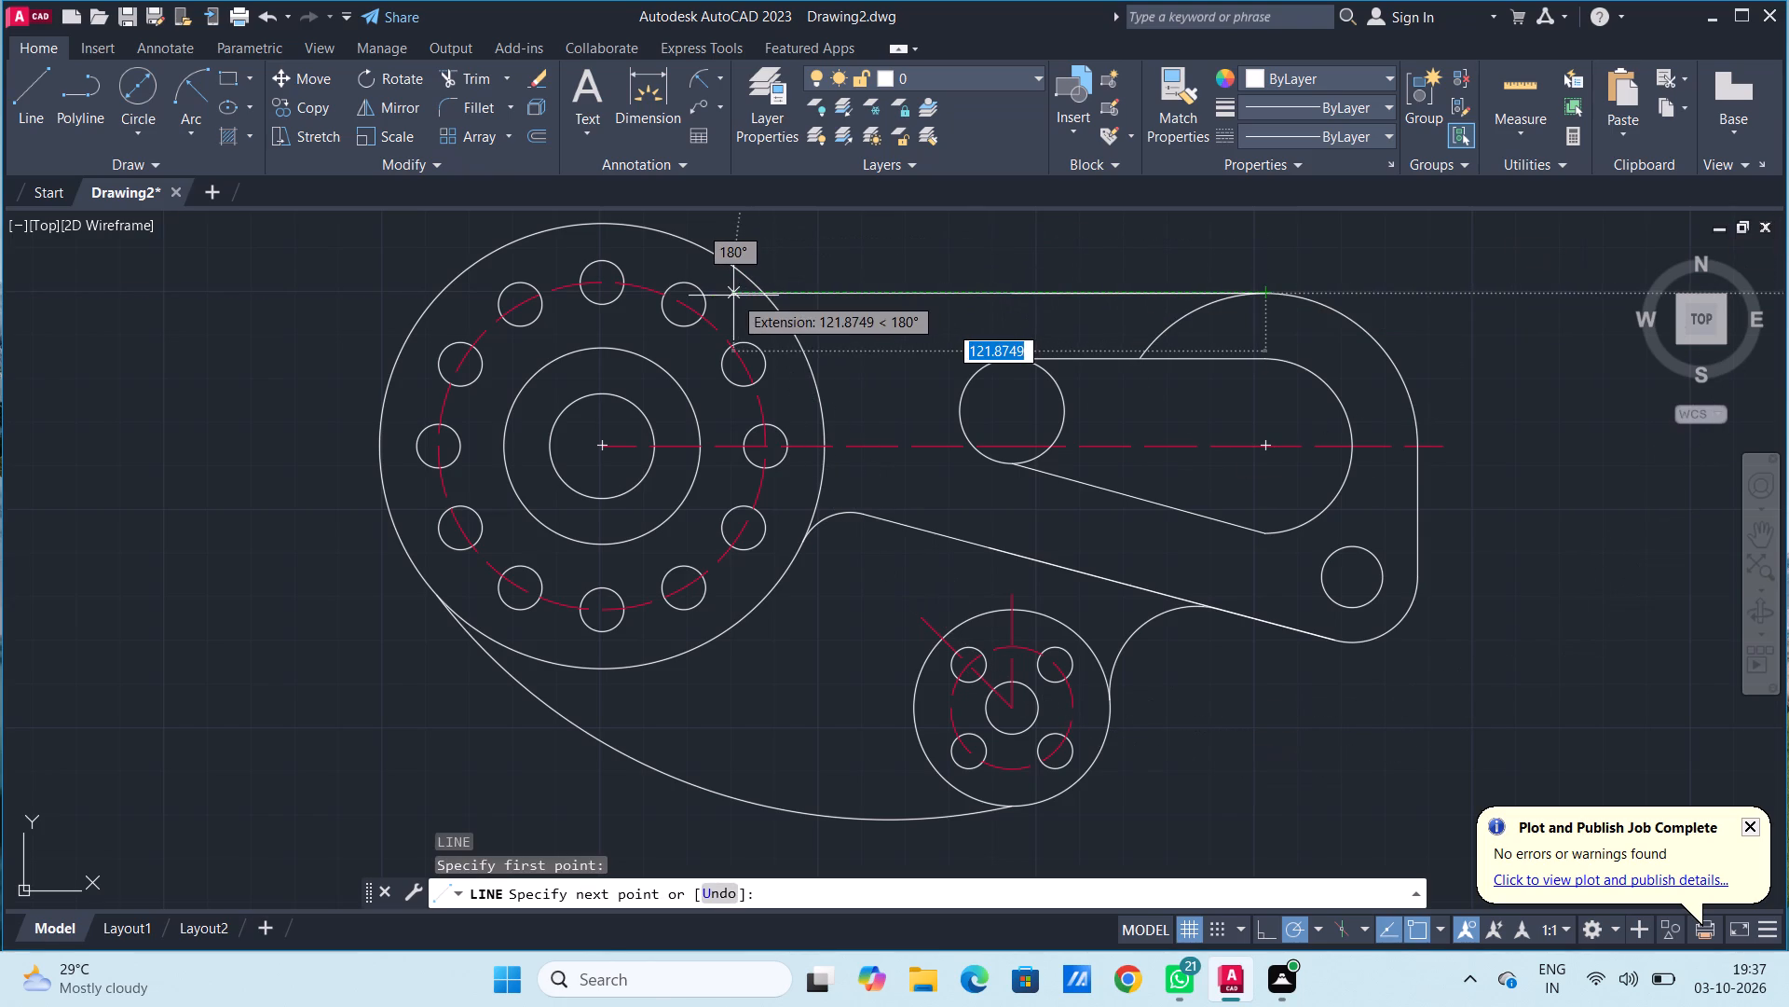
{"action": "left_click", "coordinate": [736, 292]}
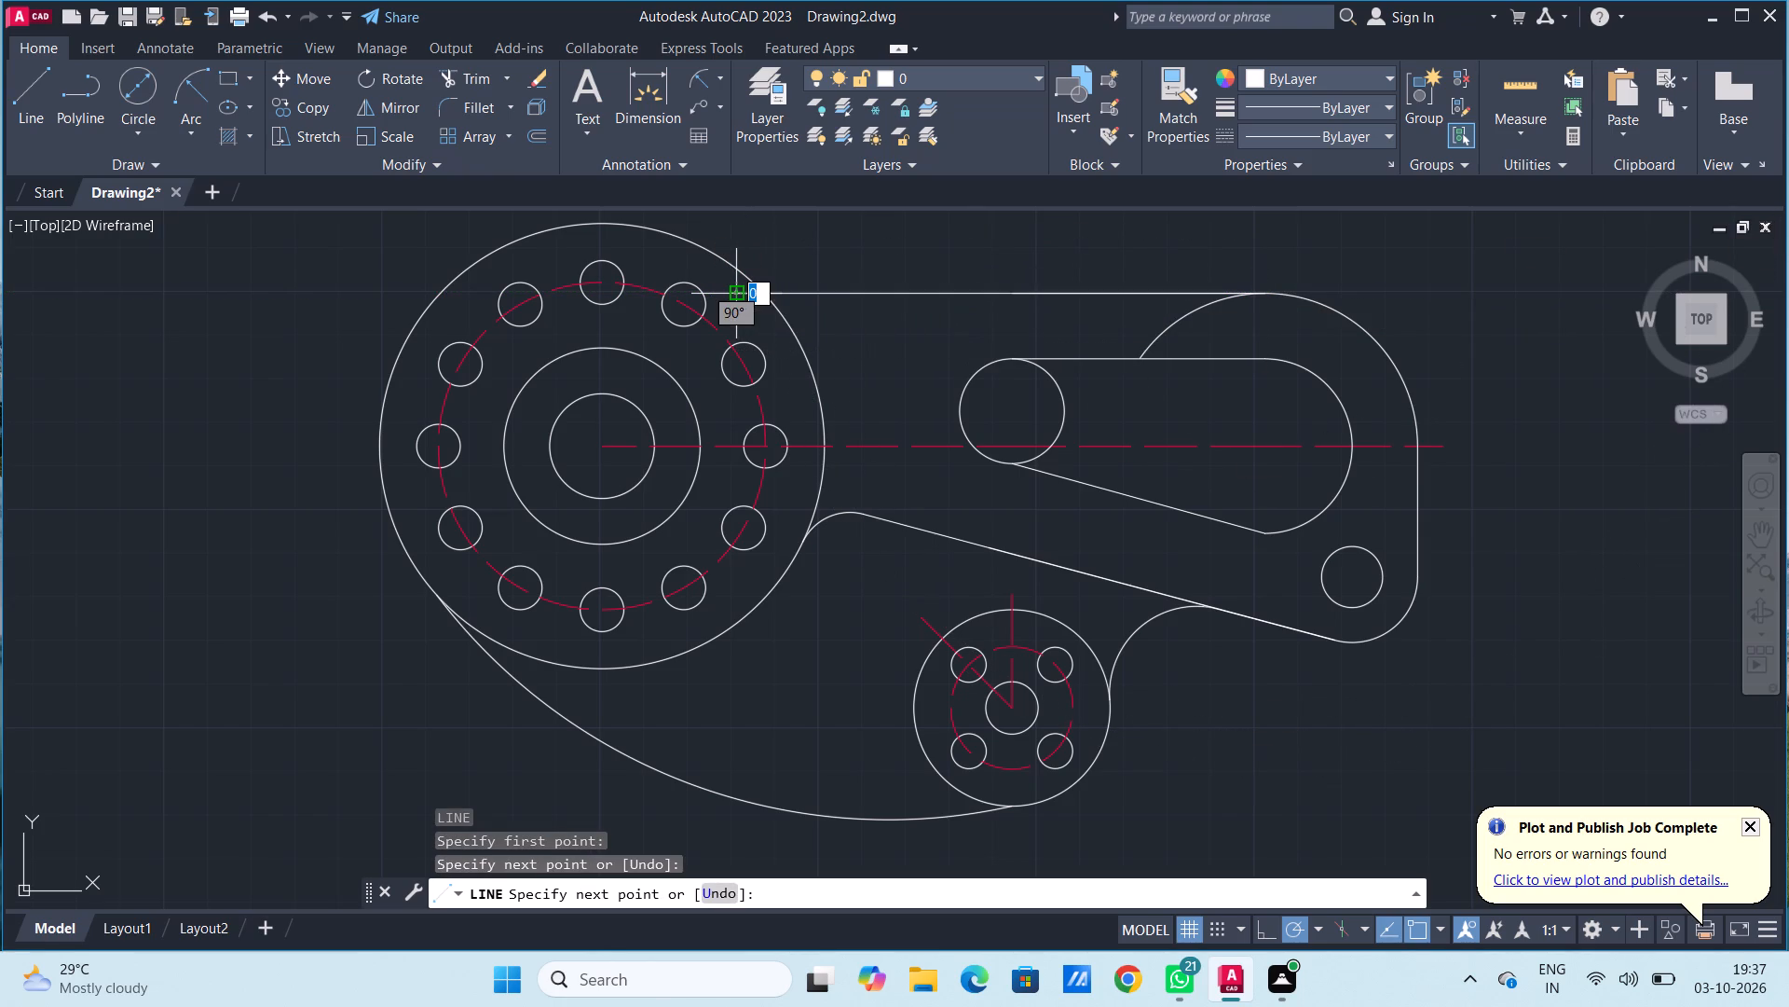
{"action": "key", "text": "Escape"}
{"action": "key", "text": "Escape"}
{"action": "key", "text": "Escape"}
{"action": "key", "text": "Escape"}
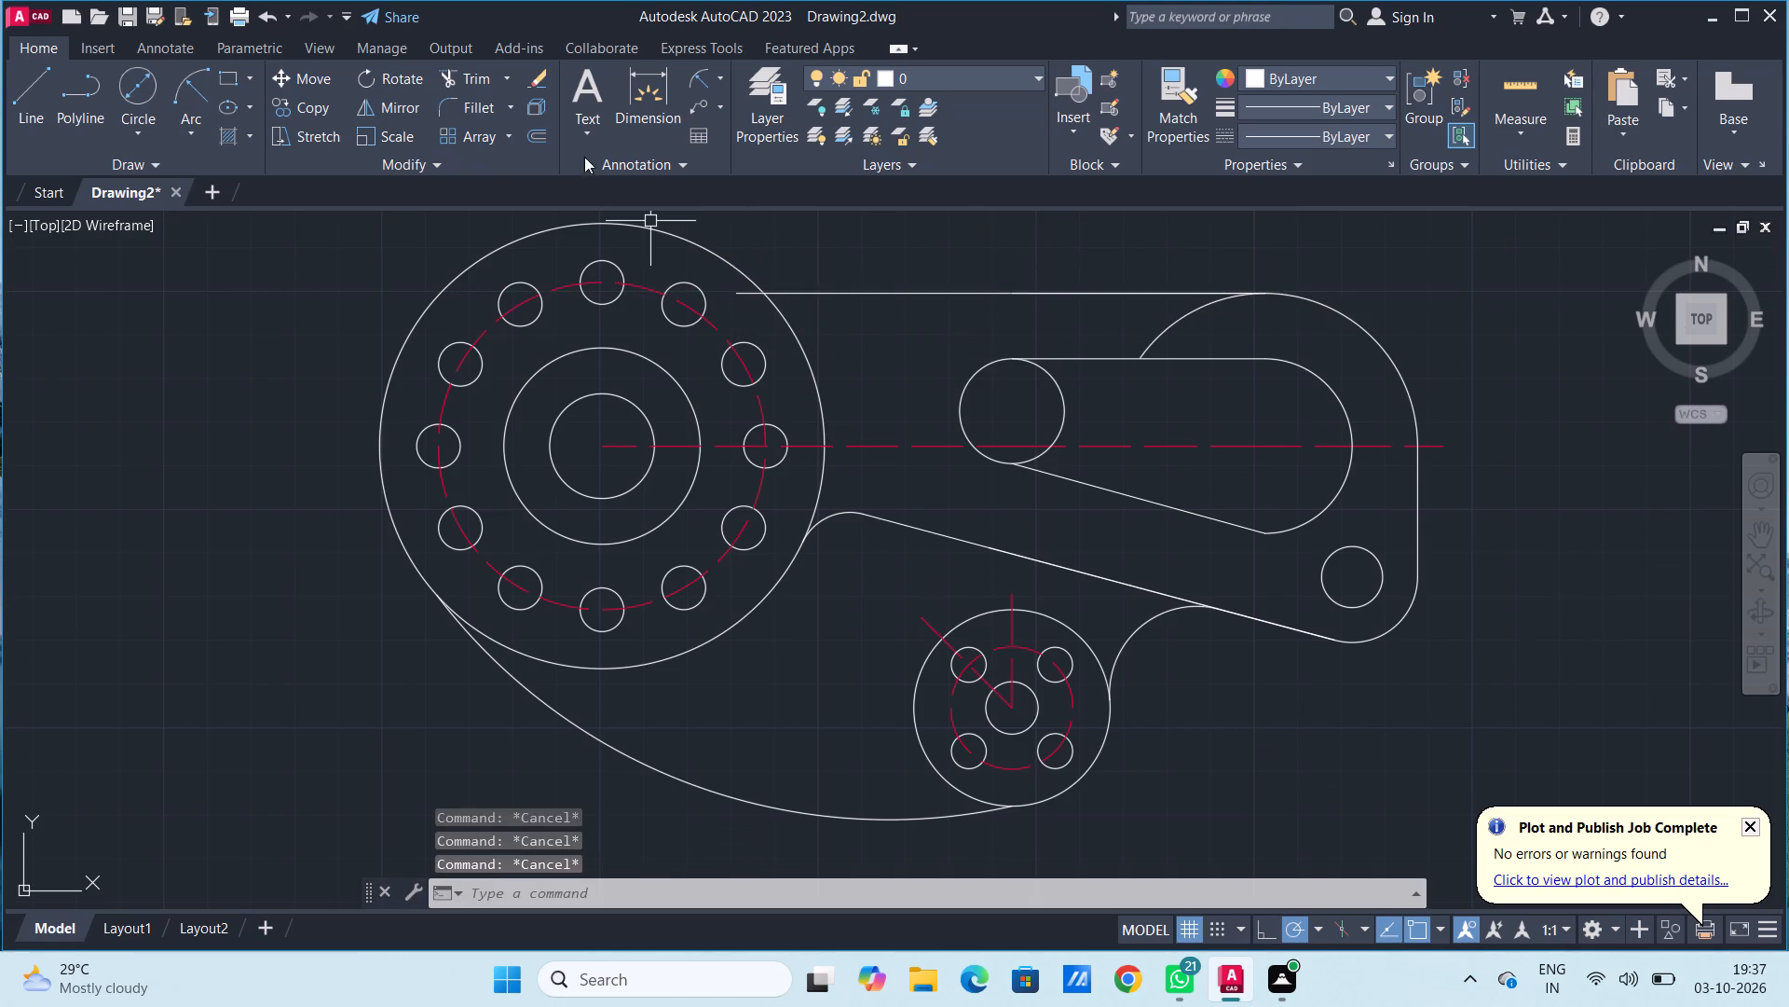
Trim the end of the top horizontal line that lies inside the twelve-hole flange's outer circle.
{"action": "left_click", "coordinate": [460, 71]}
{"action": "left_click", "coordinate": [735, 295]}
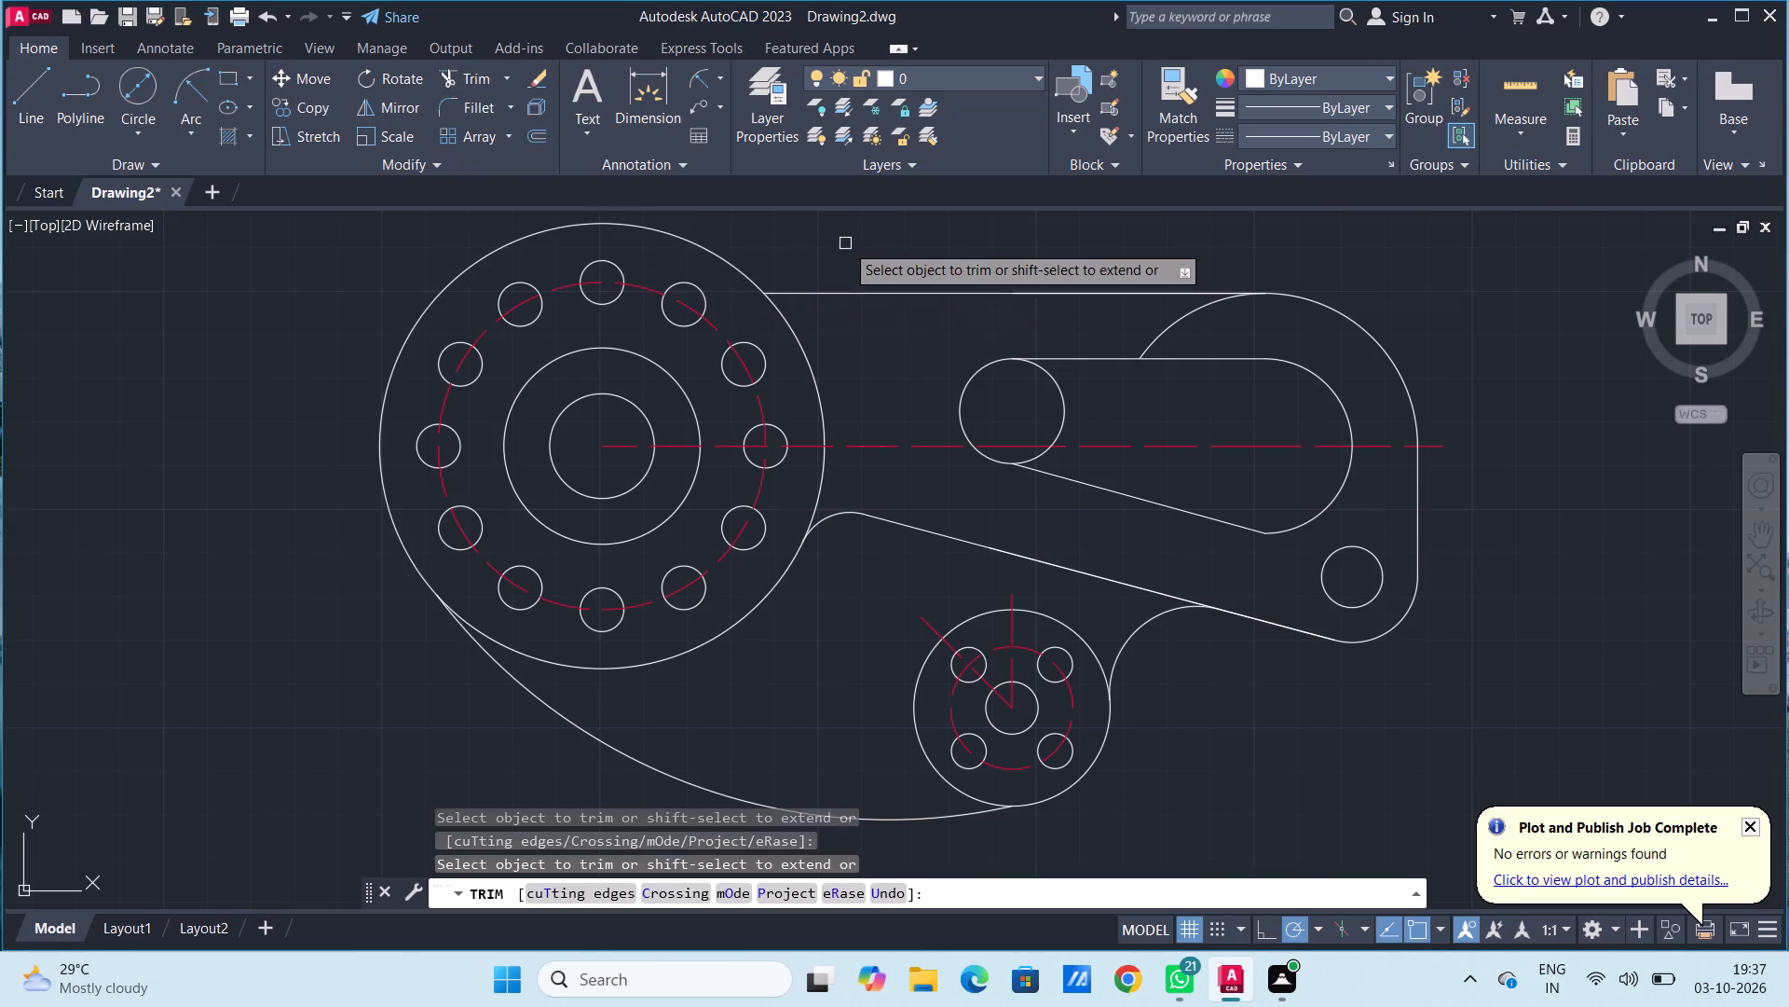
{"action": "scroll", "coordinate": [862, 259], "scroll_direction": "down", "scroll_amount": 1}
{"action": "middle_click_drag", "start_coordinate": [862, 259], "coordinate": [860, 354]}
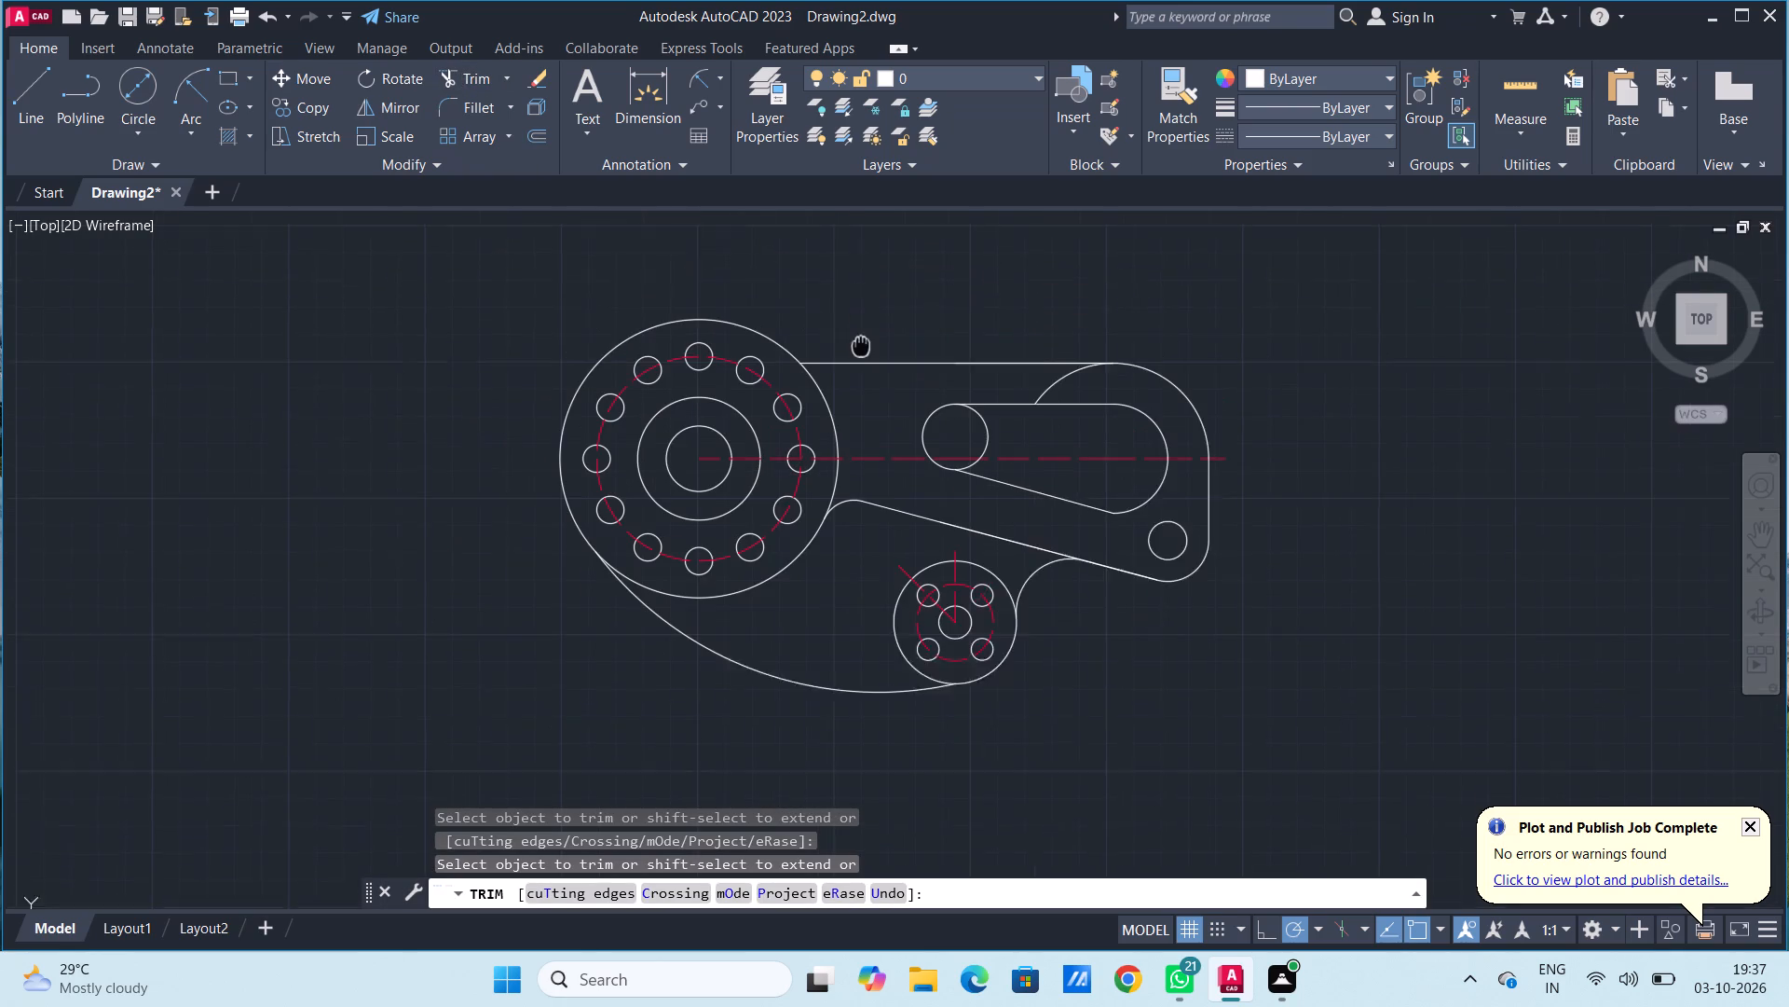
{"action": "middle_click_drag", "start_coordinate": [860, 354], "coordinate": [859, 407]}
{"action": "key", "text": "Escape"}
{"action": "key", "text": "Escape"}
{"action": "key", "text": "Escape"}
{"action": "key", "text": "Escape"}
{"action": "key", "text": "Escape"}
{"action": "key", "text": "Escape"}
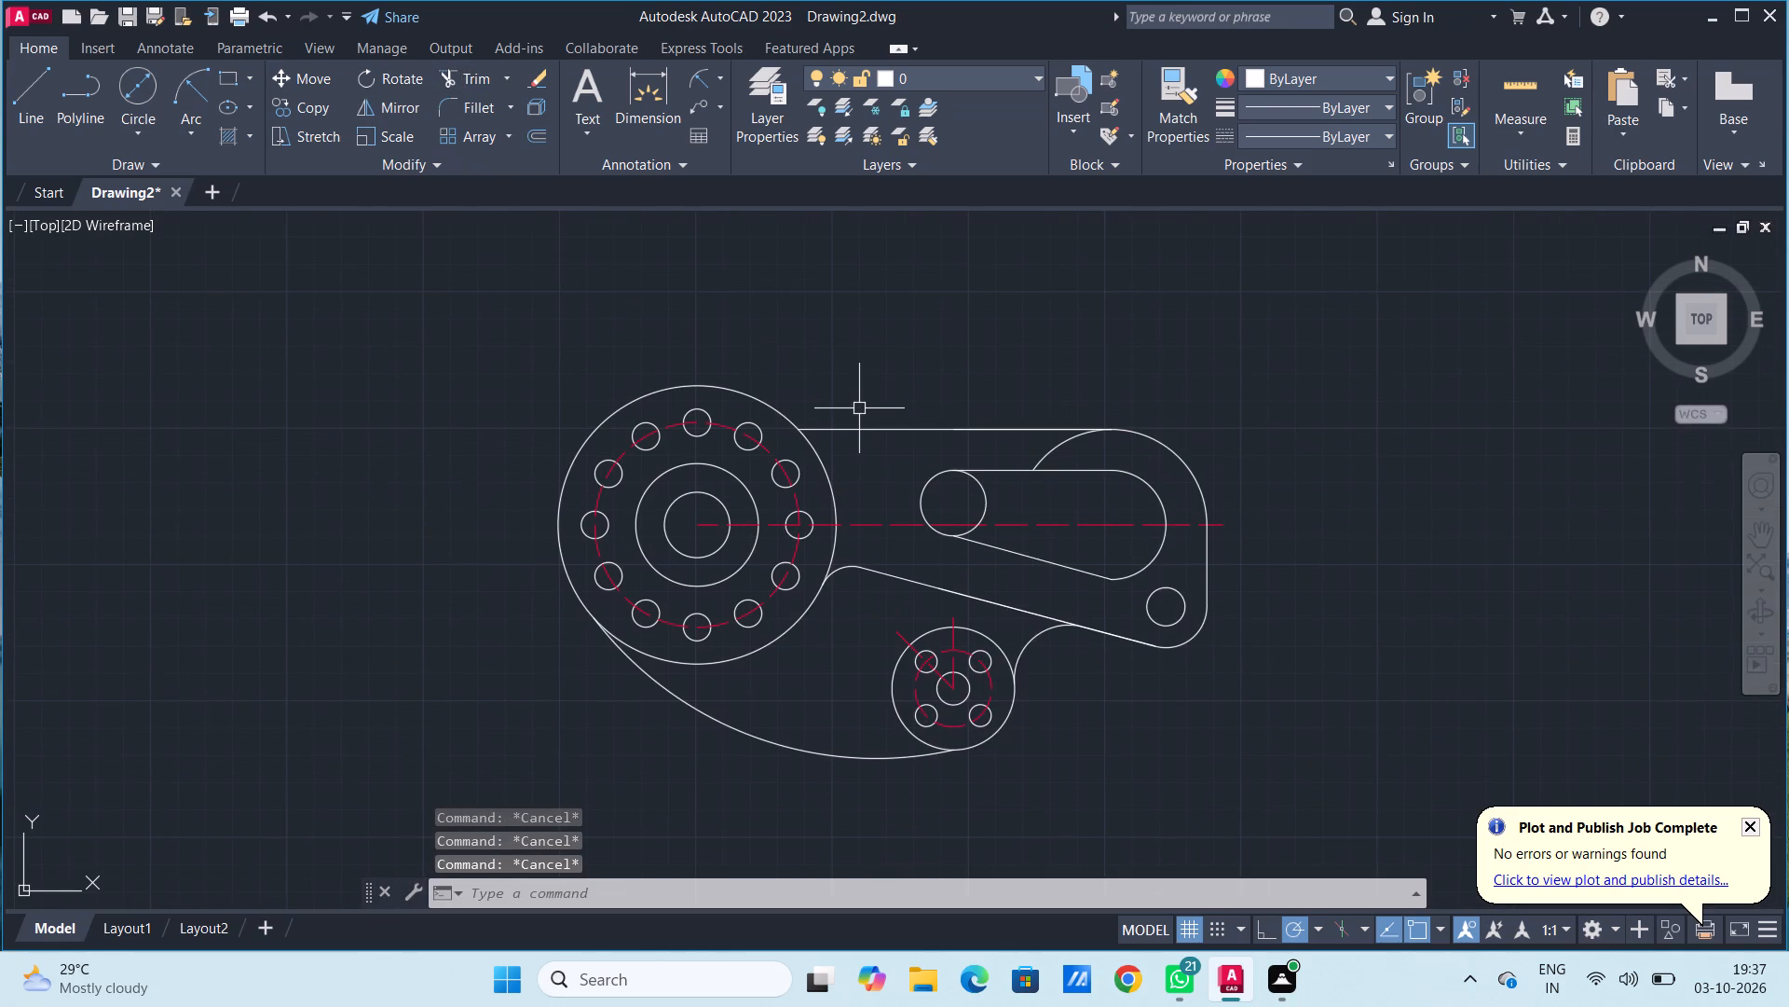
Fillet the top horizontal line and the twelve-hole flange's outer circle with radius 12.
{"action": "type", "text": "fil"}
{"action": "key", "text": "Return"}
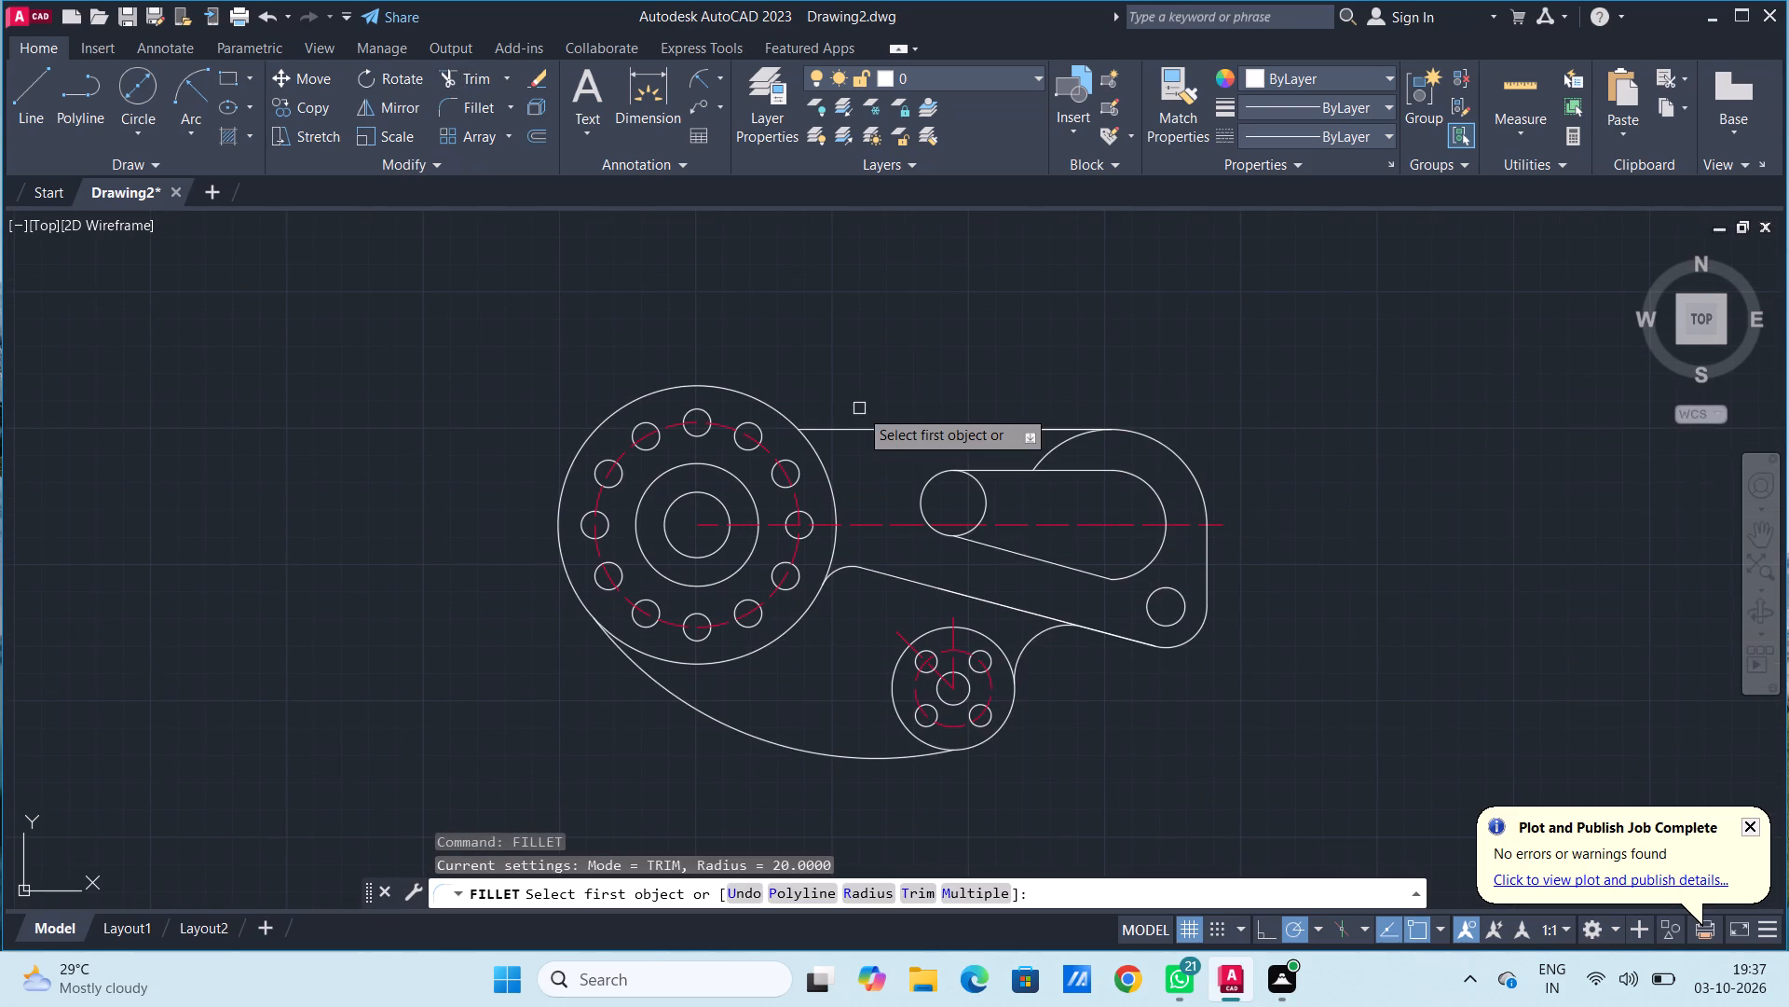
{"action": "key", "text": "r"}
{"action": "key", "text": "Return"}
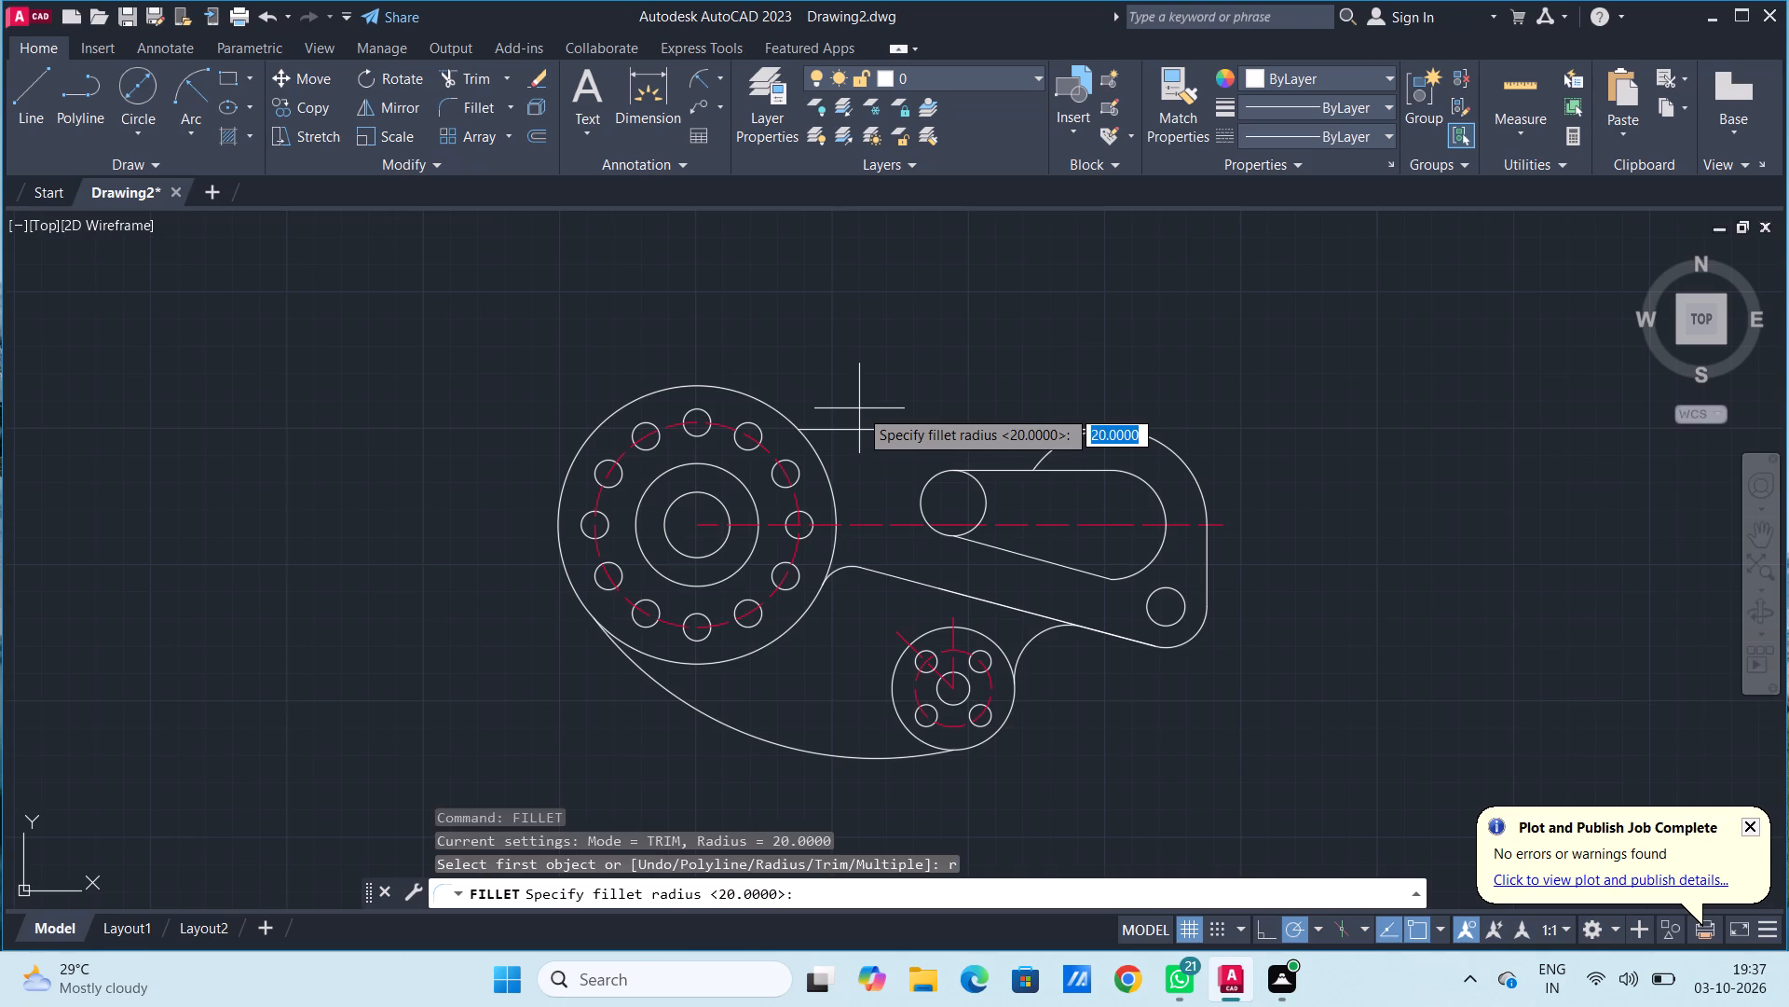
{"action": "type", "text": "12"}
{"action": "key", "text": "Return"}
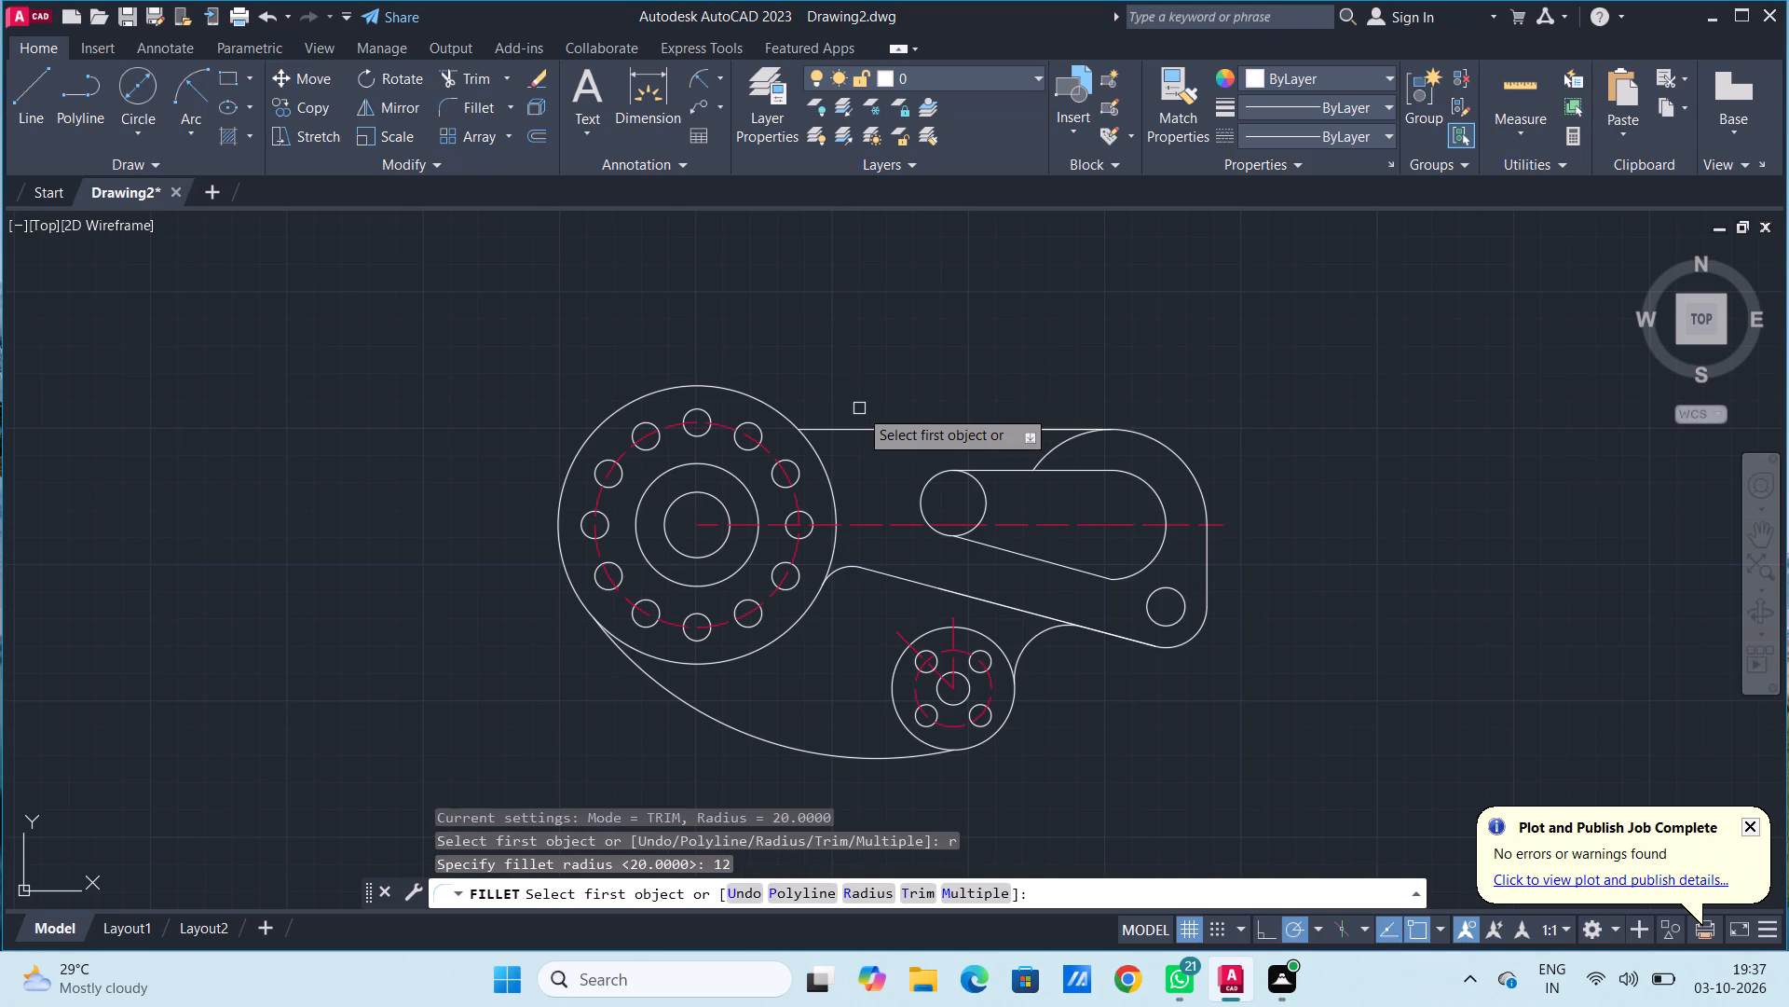
{"action": "left_click", "coordinate": [811, 429]}
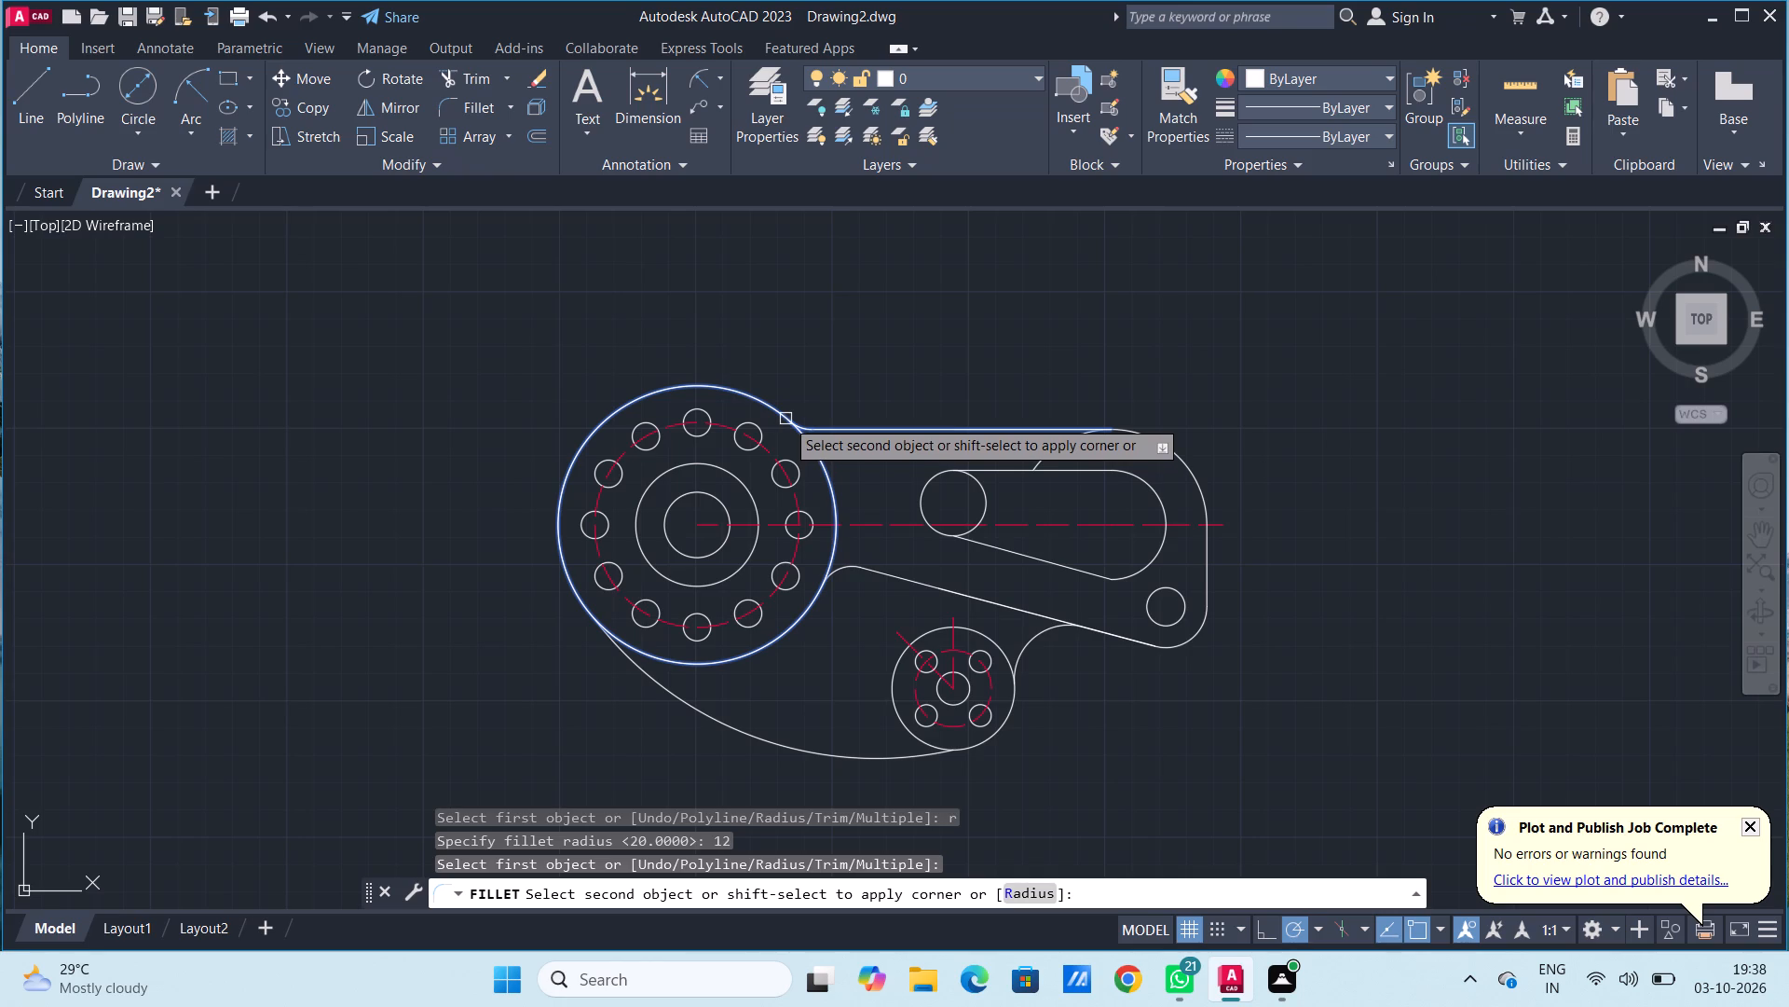
{"action": "left_click", "coordinate": [785, 419]}
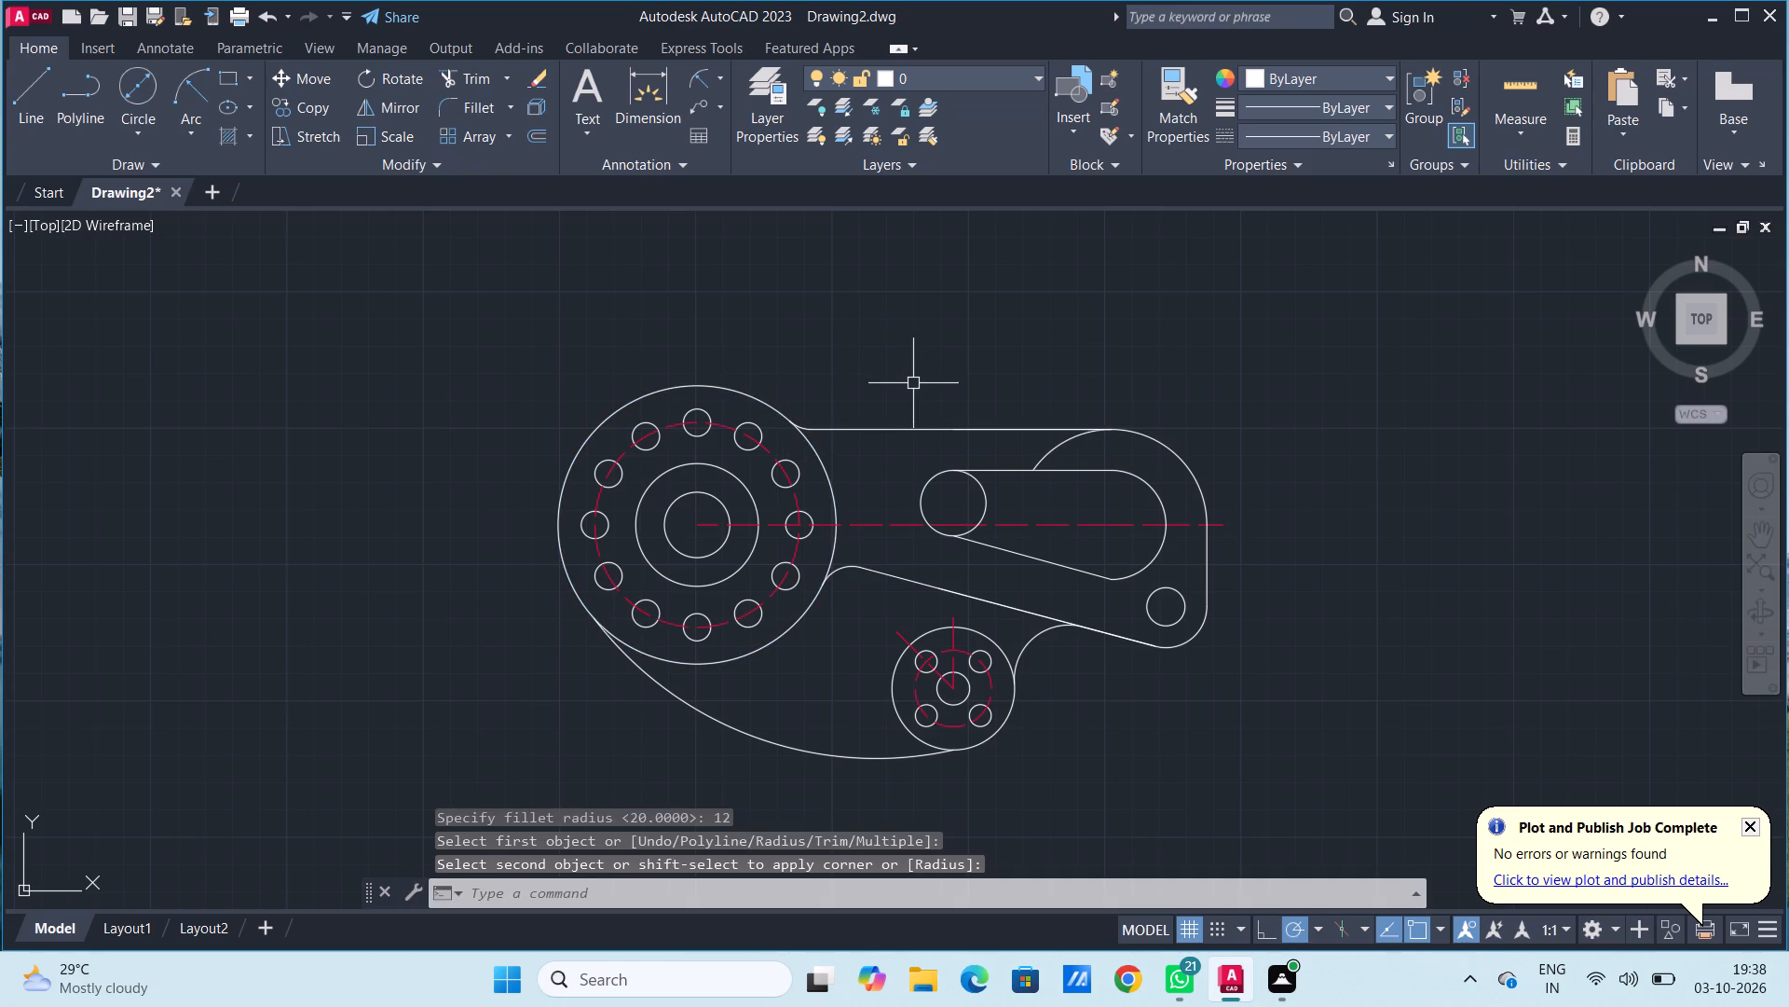
Trim the leftover piece of the radius 35 arc between the top horizontal line and the slot's upper line.
{"action": "scroll", "coordinate": [895, 503], "scroll_direction": "down", "scroll_amount": 1}
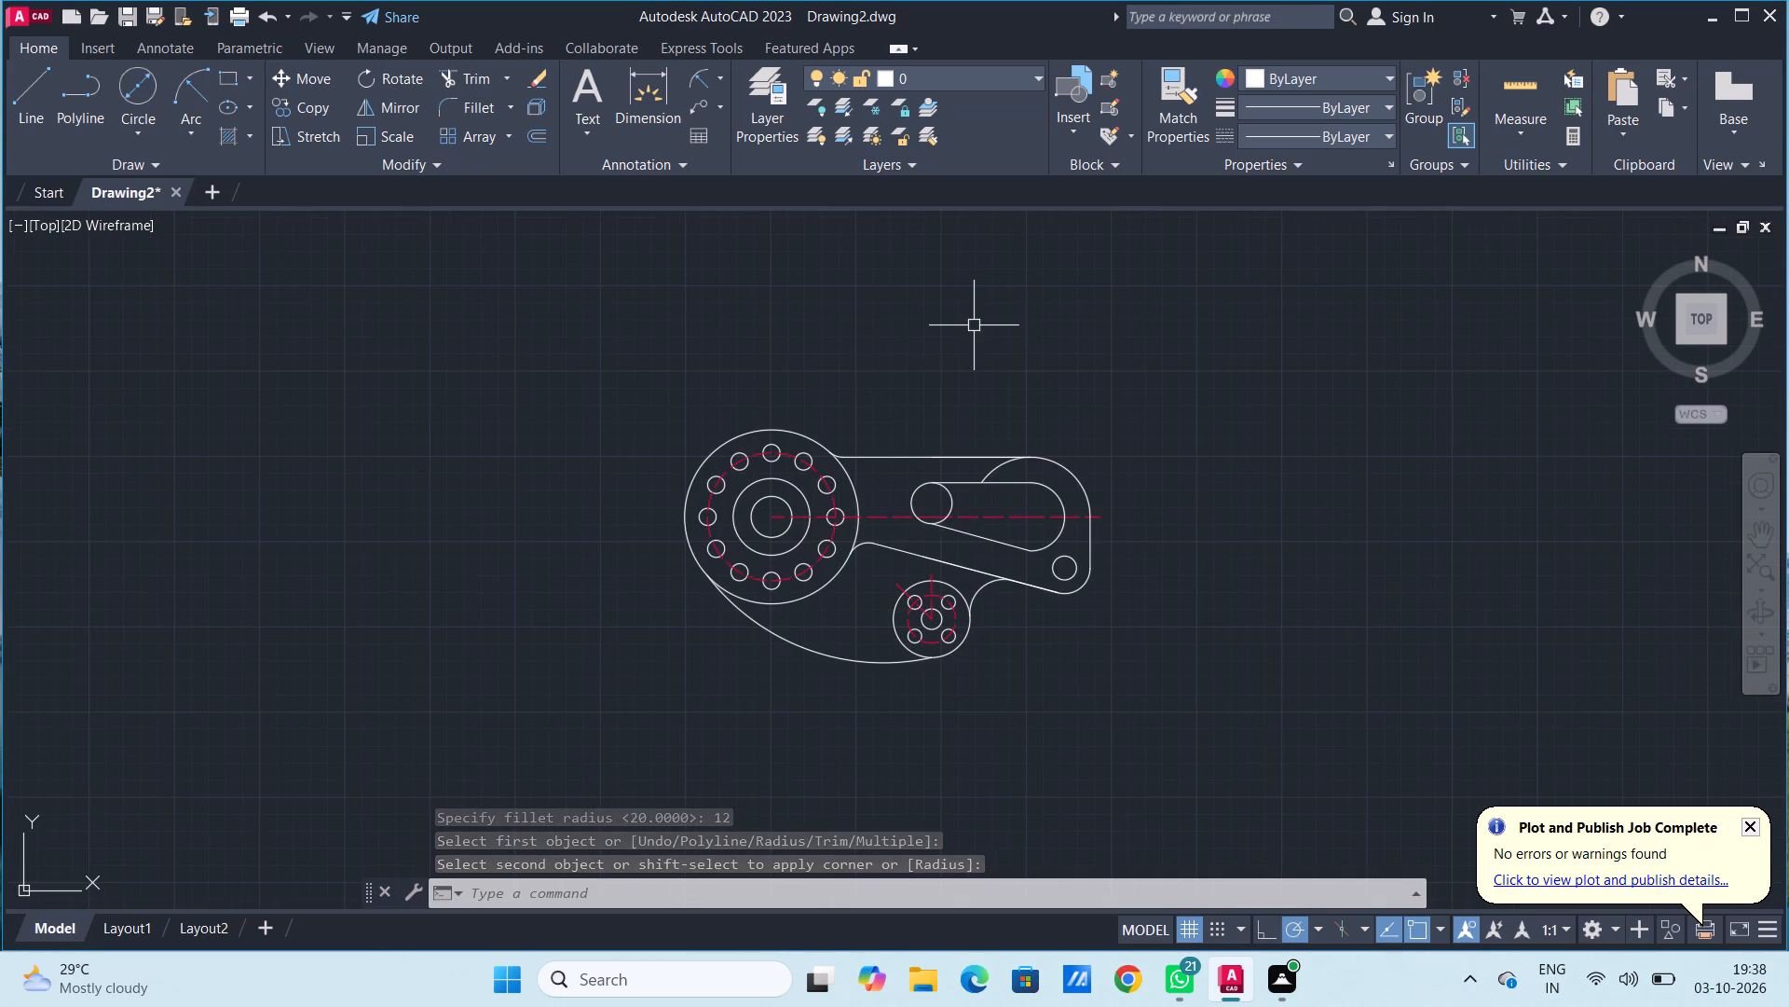
{"action": "left_click", "coordinate": [469, 69]}
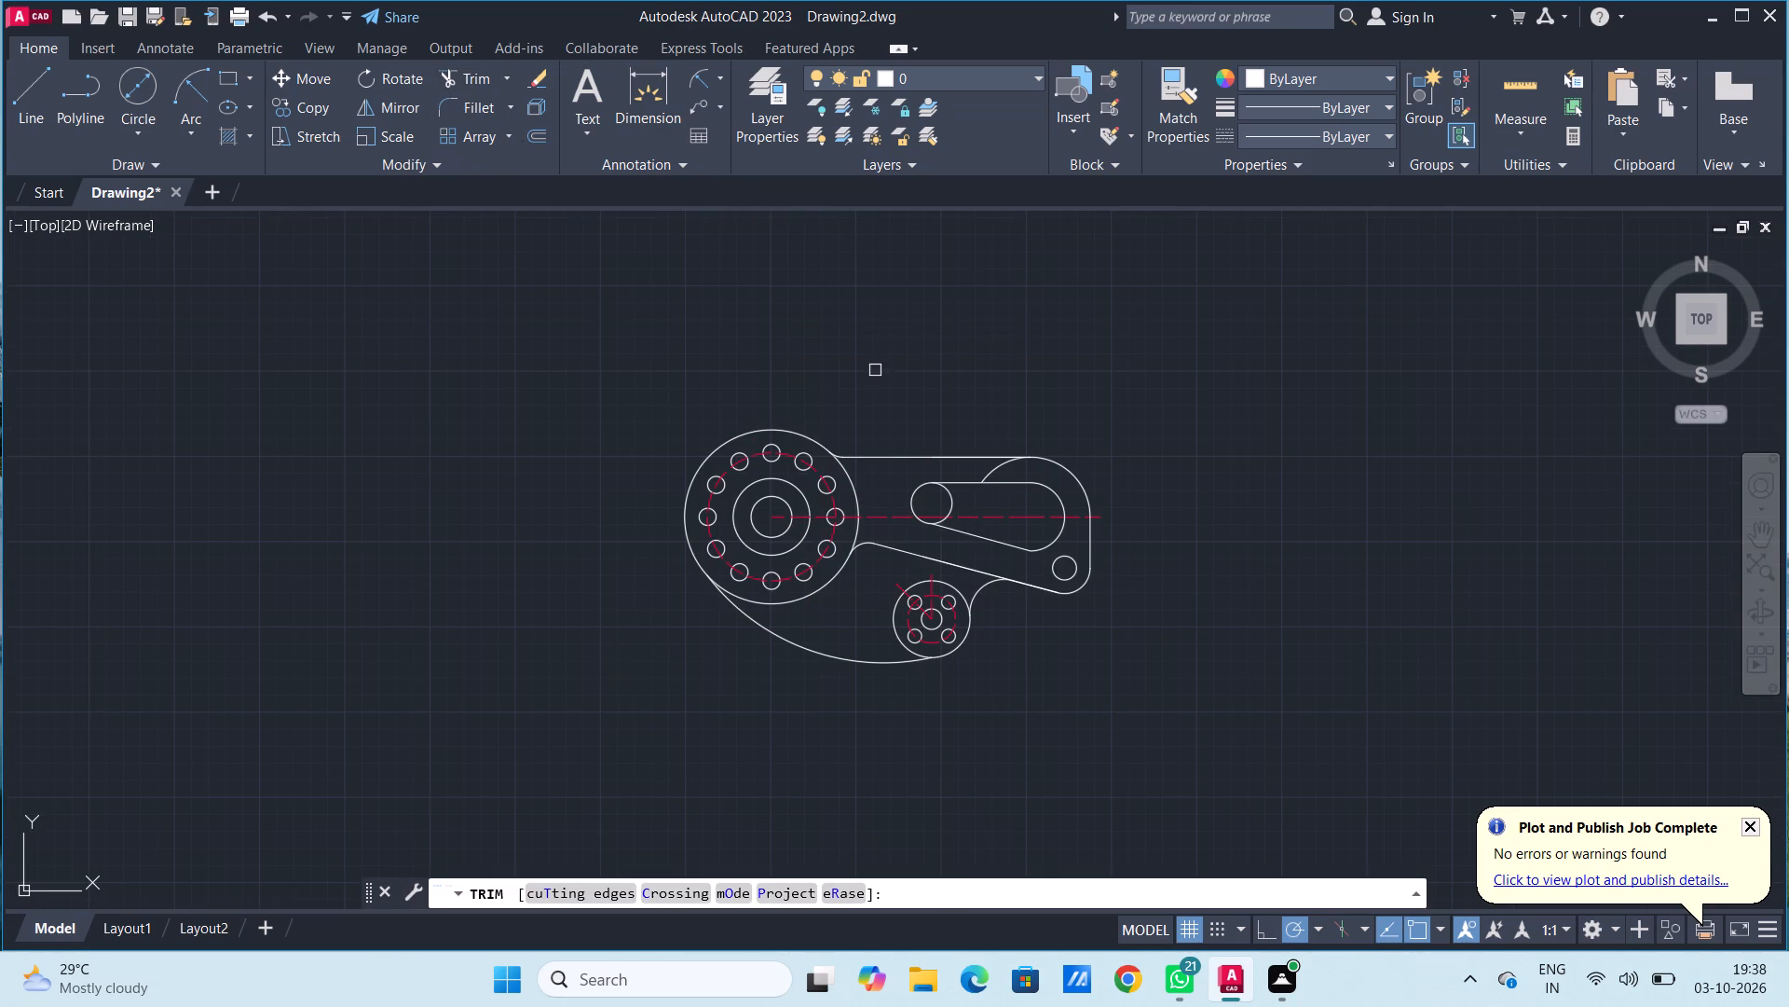
{"action": "left_click", "coordinate": [990, 468]}
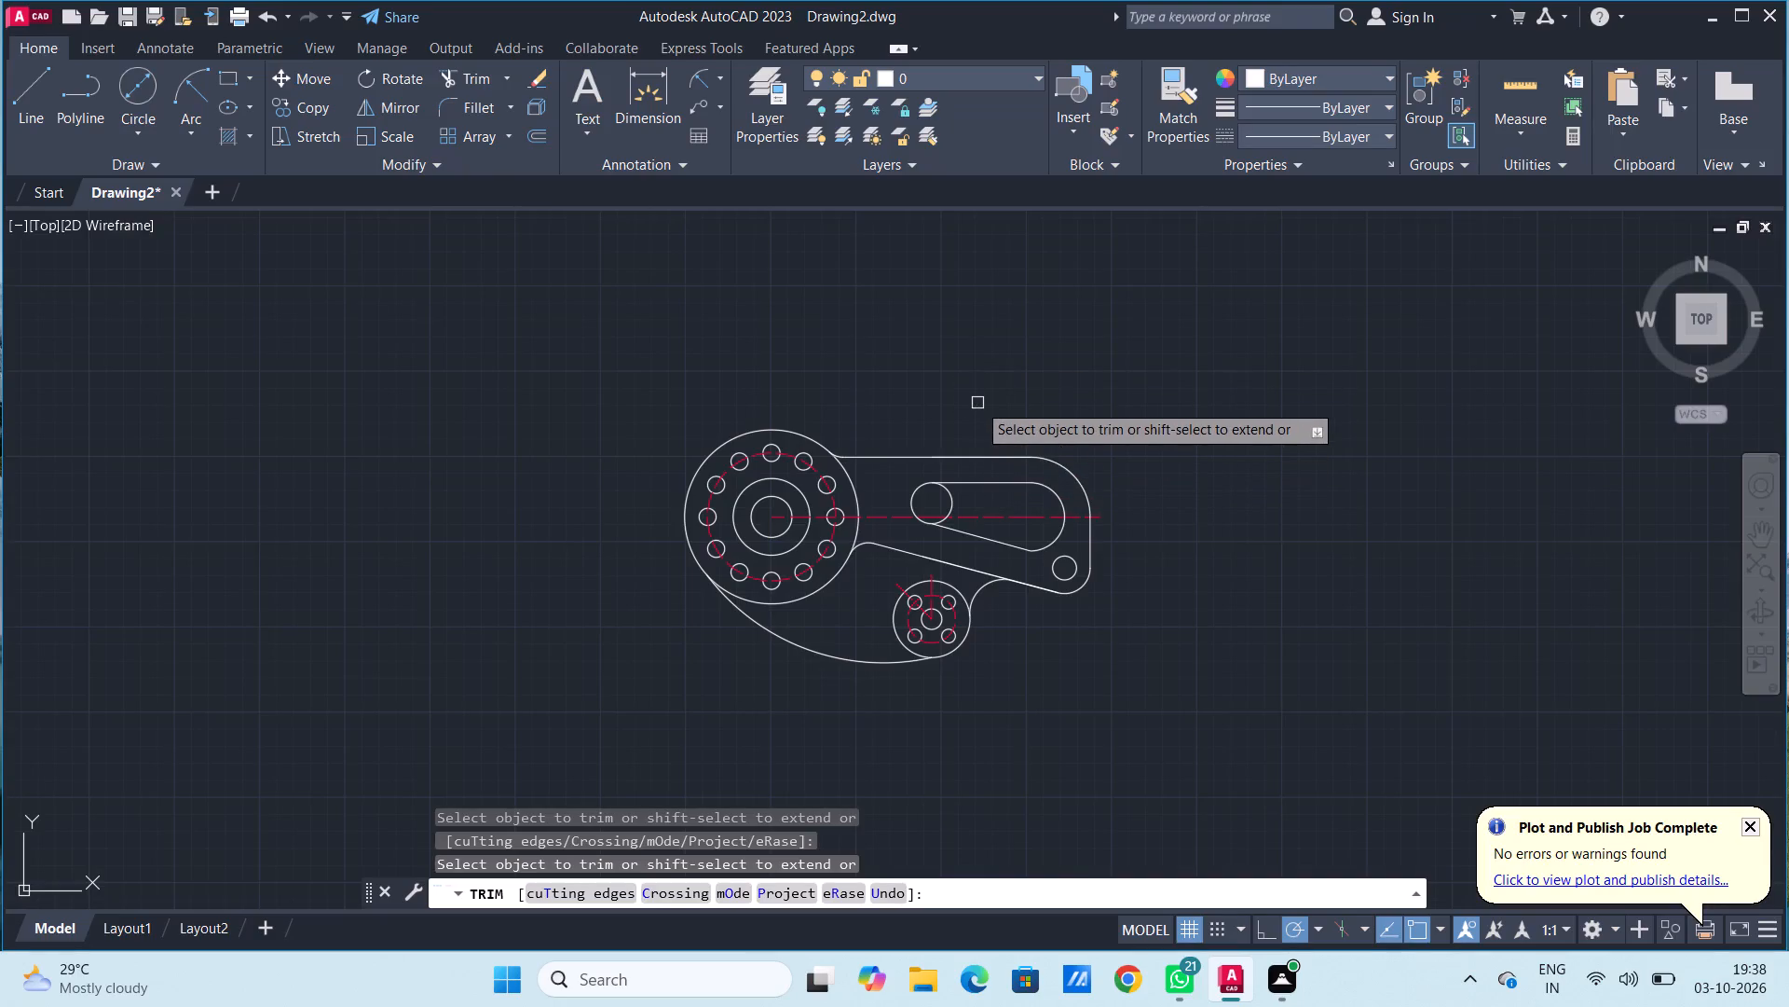
{"action": "key", "text": "Escape"}
{"action": "key", "text": "Escape"}
{"action": "key", "text": "Escape"}
{"action": "key", "text": "Escape"}
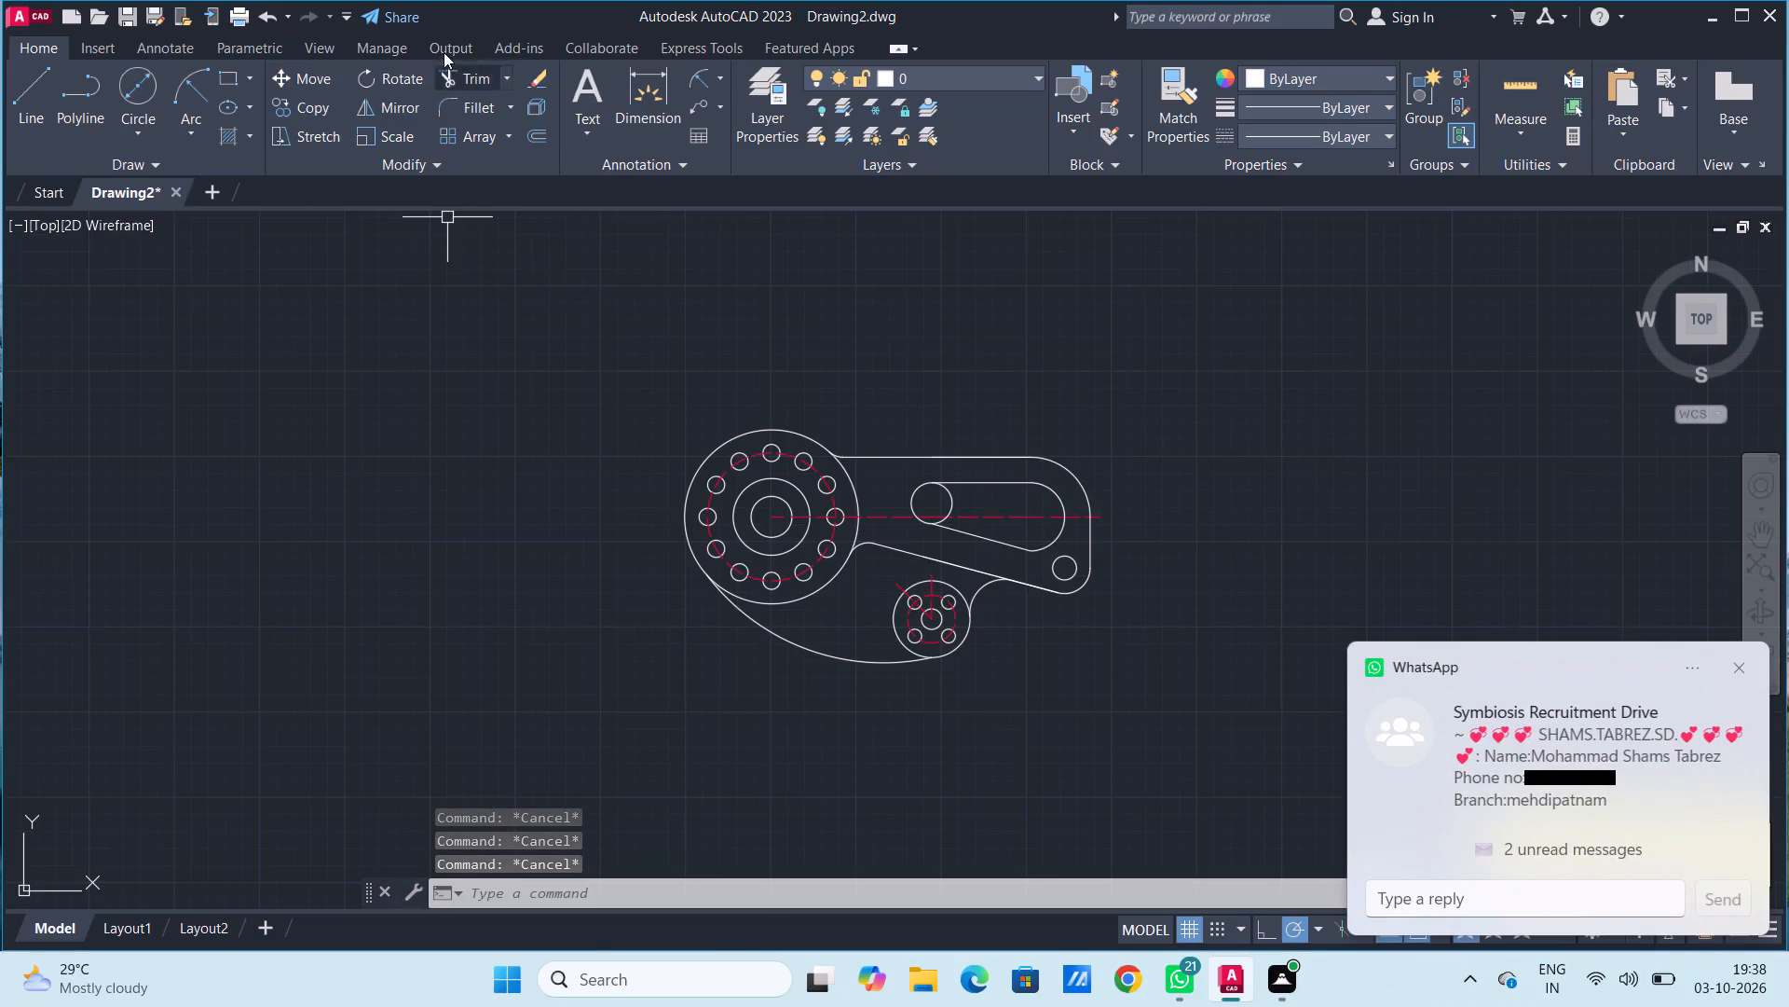
Trim the inner portion of the slot's small end circle, leaving only its rounded outer end.
{"action": "left_click", "coordinate": [457, 75]}
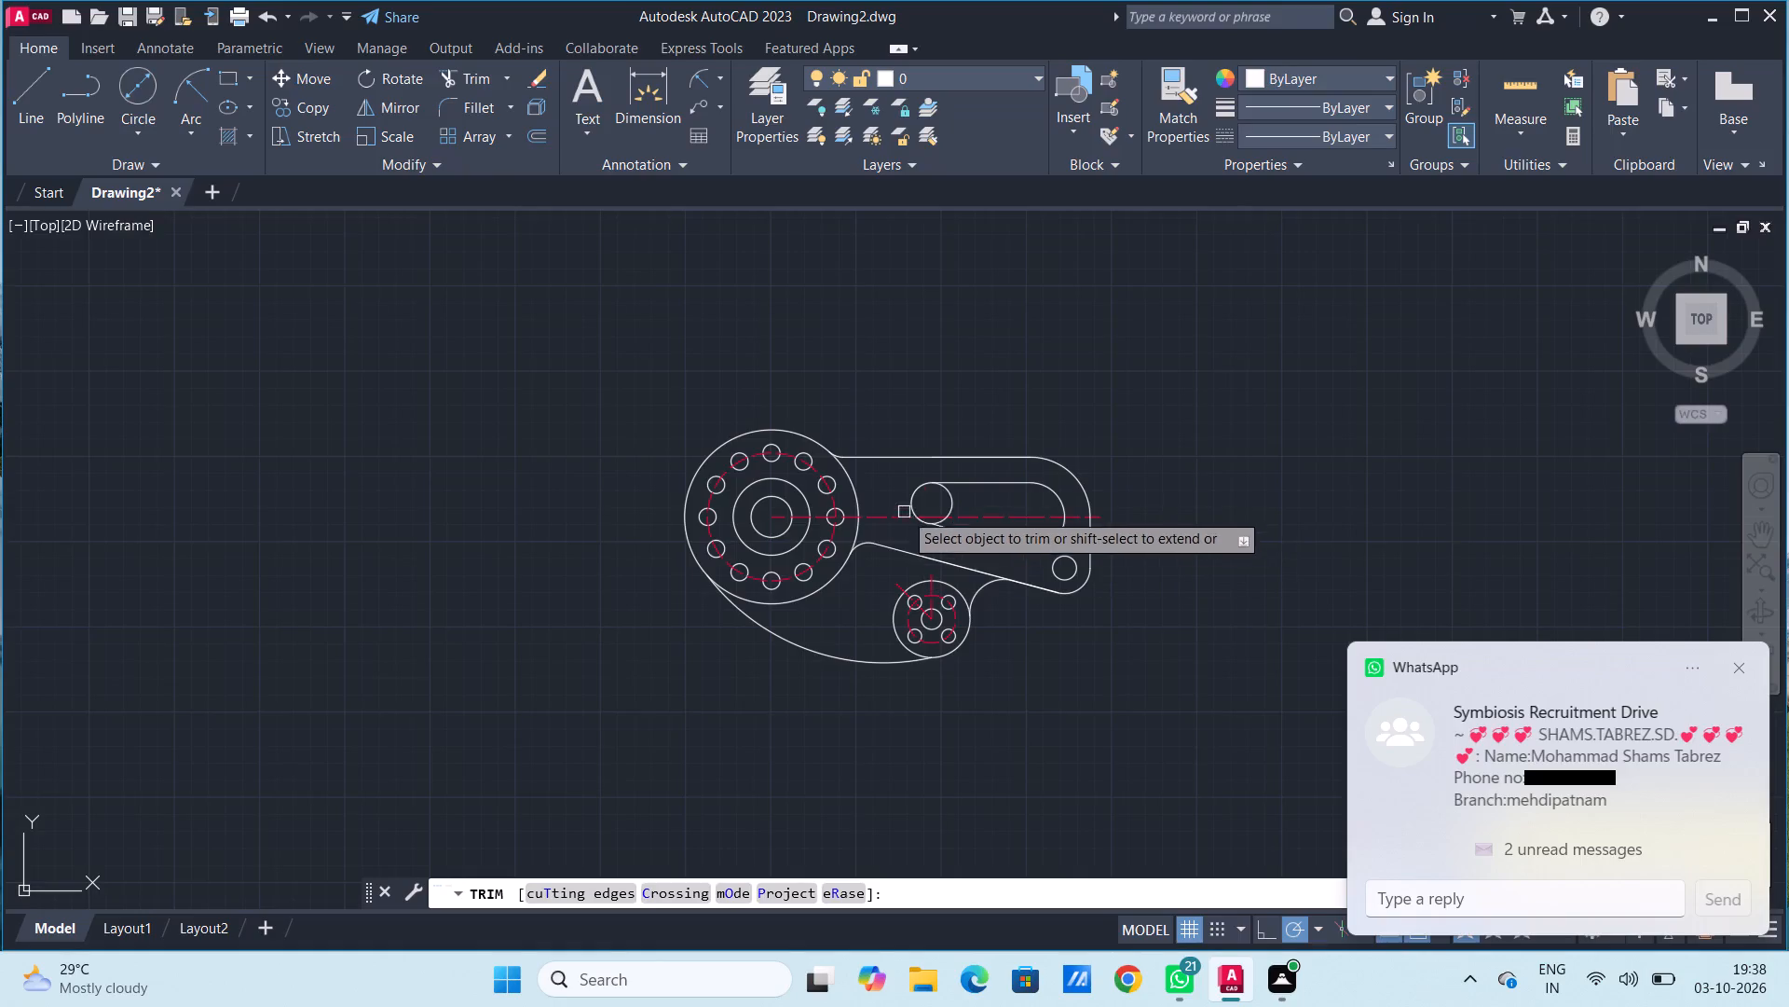
{"action": "left_click", "coordinate": [951, 491]}
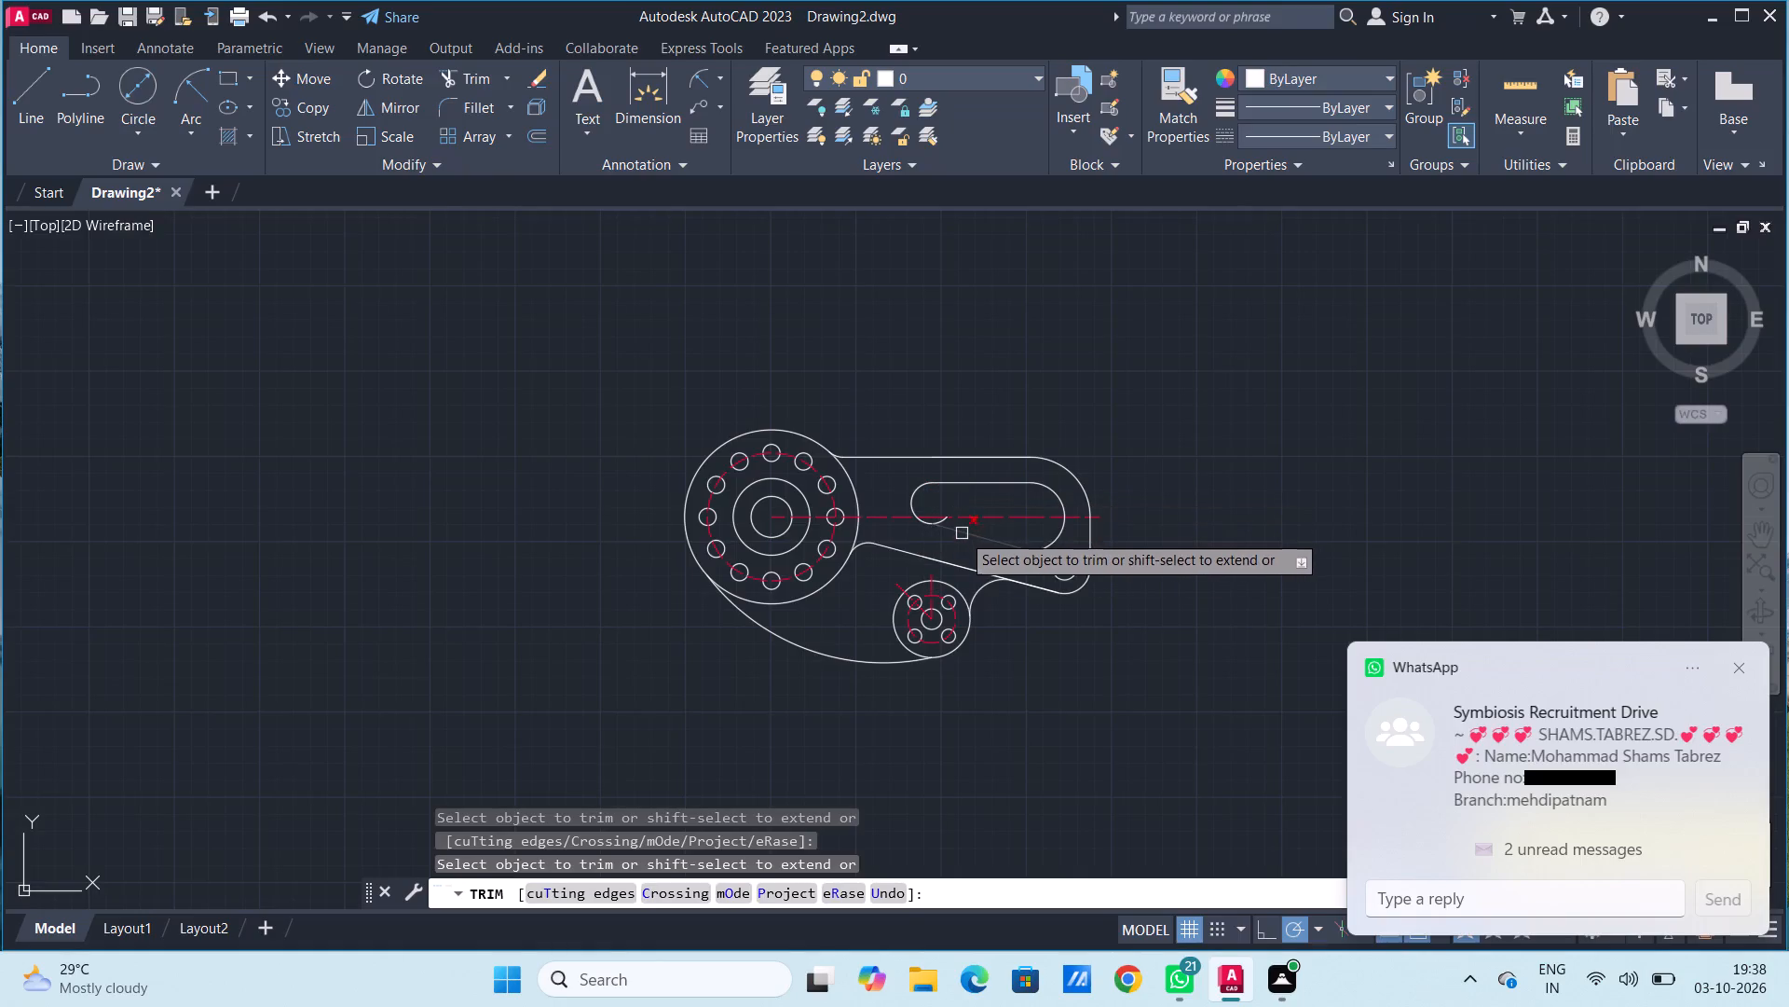
{"action": "scroll", "coordinate": [964, 528], "scroll_direction": "up", "scroll_amount": 4}
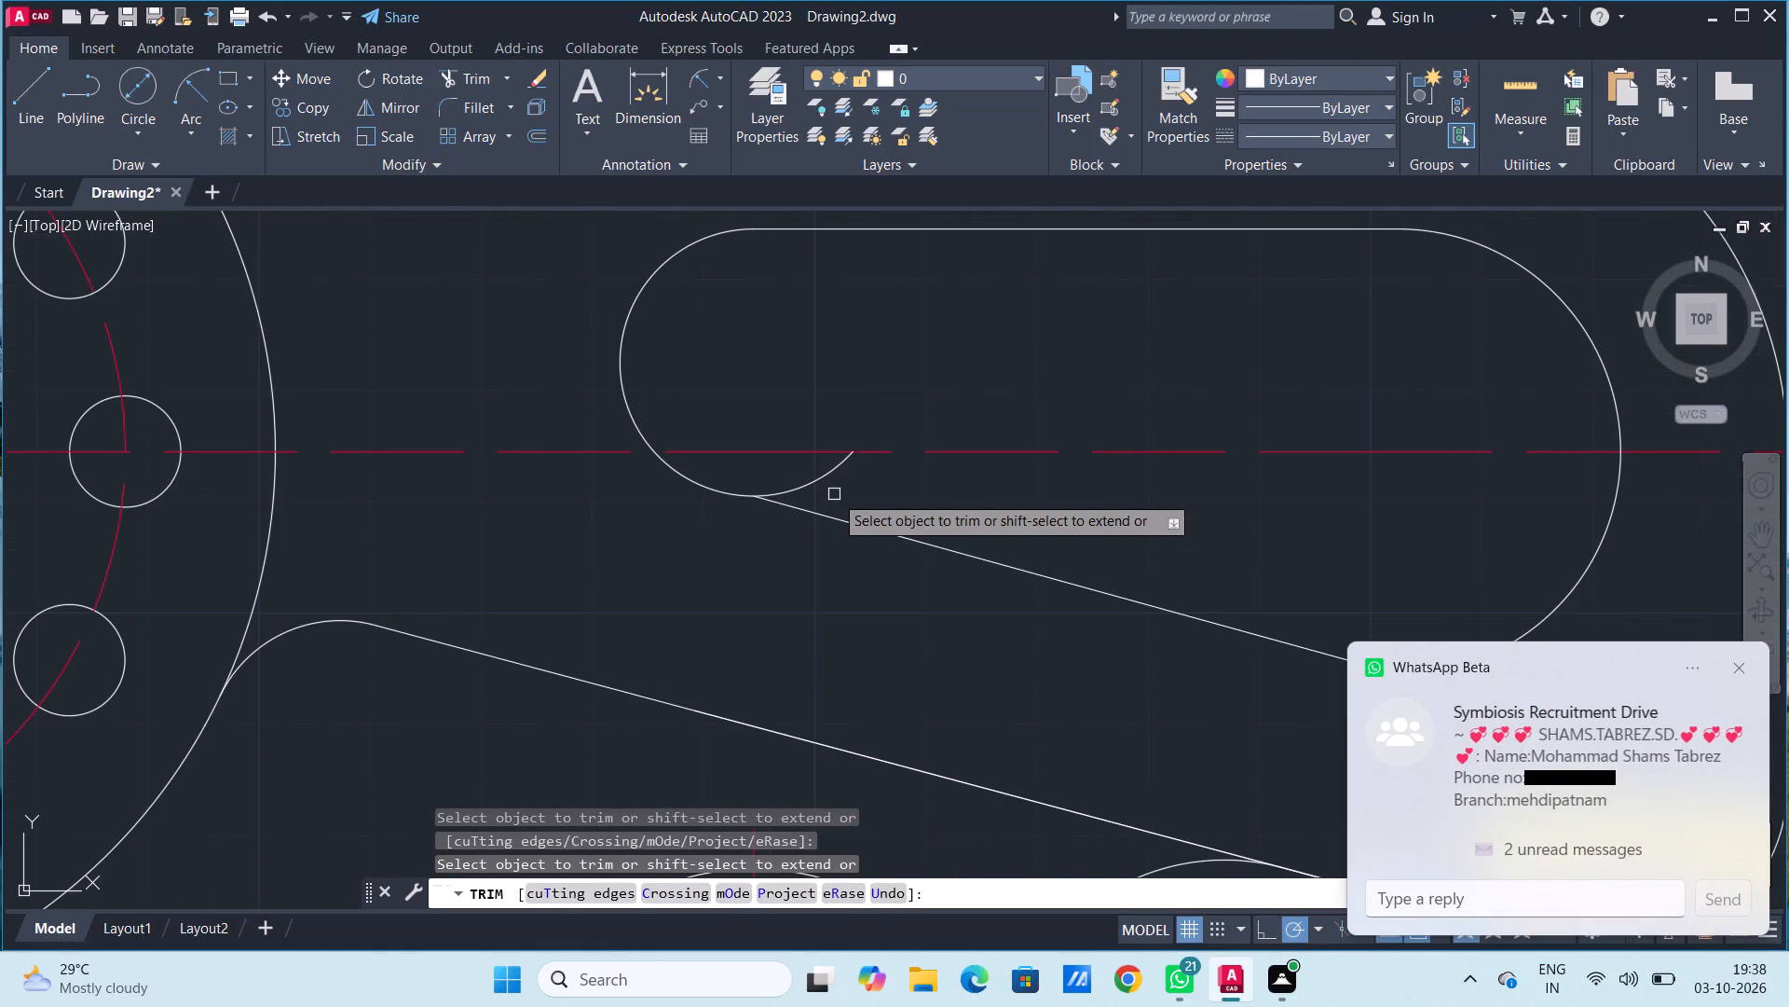
{"action": "left_click", "coordinate": [826, 476]}
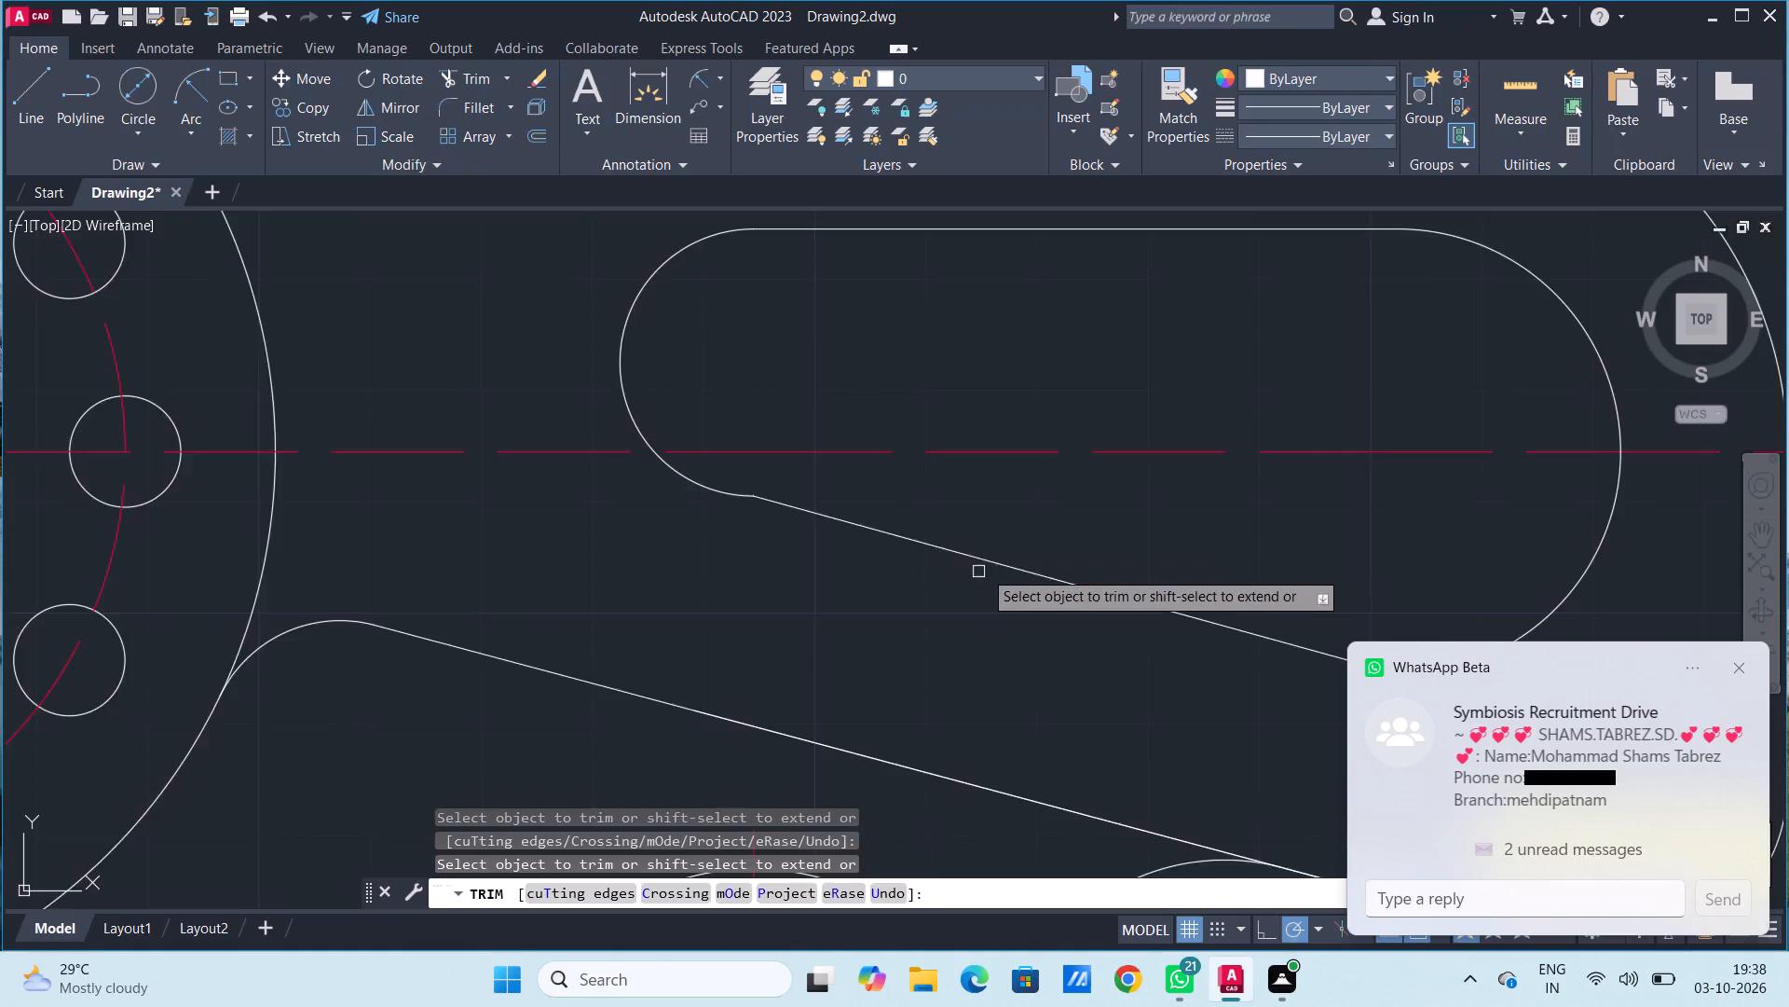
Draw the slot's lower slanted line tangent from the small end arc to the lower end of the large end arc.
{"action": "scroll", "coordinate": [1009, 560], "scroll_direction": "down", "scroll_amount": 2}
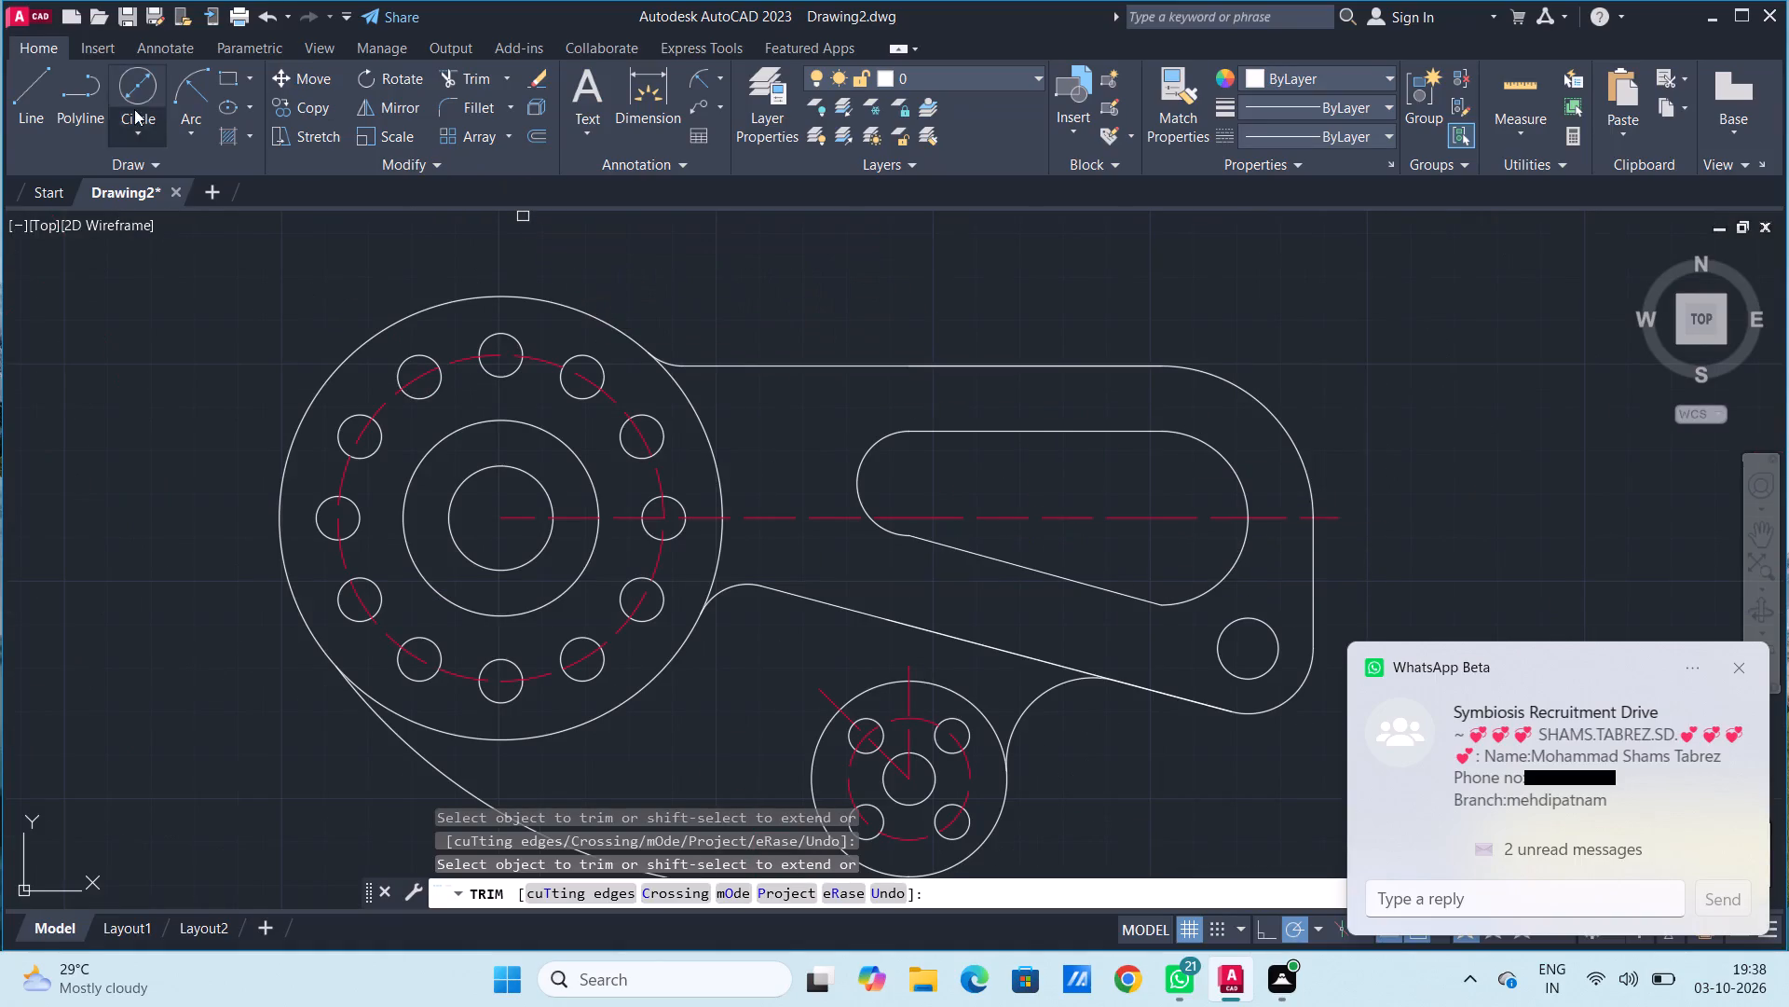
{"action": "left_click", "coordinate": [41, 86]}
{"action": "scroll", "coordinate": [1128, 618], "scroll_direction": "up", "scroll_amount": 2}
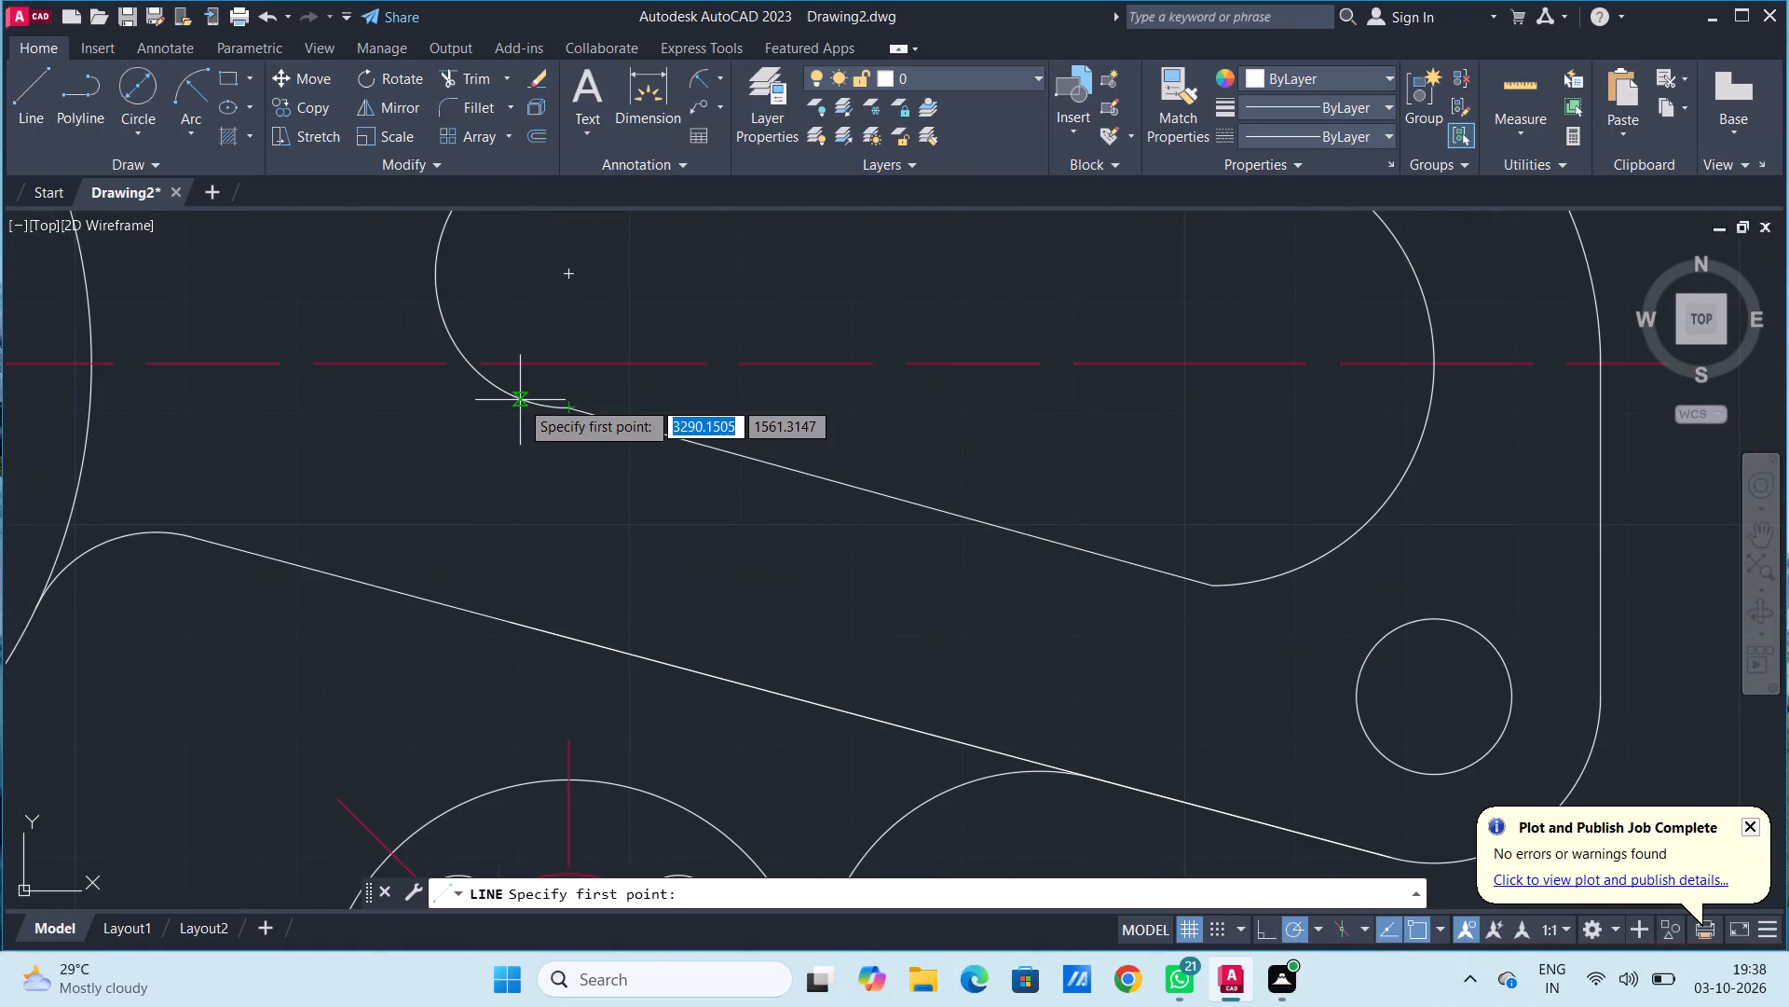
{"action": "type", "text": "ta"}
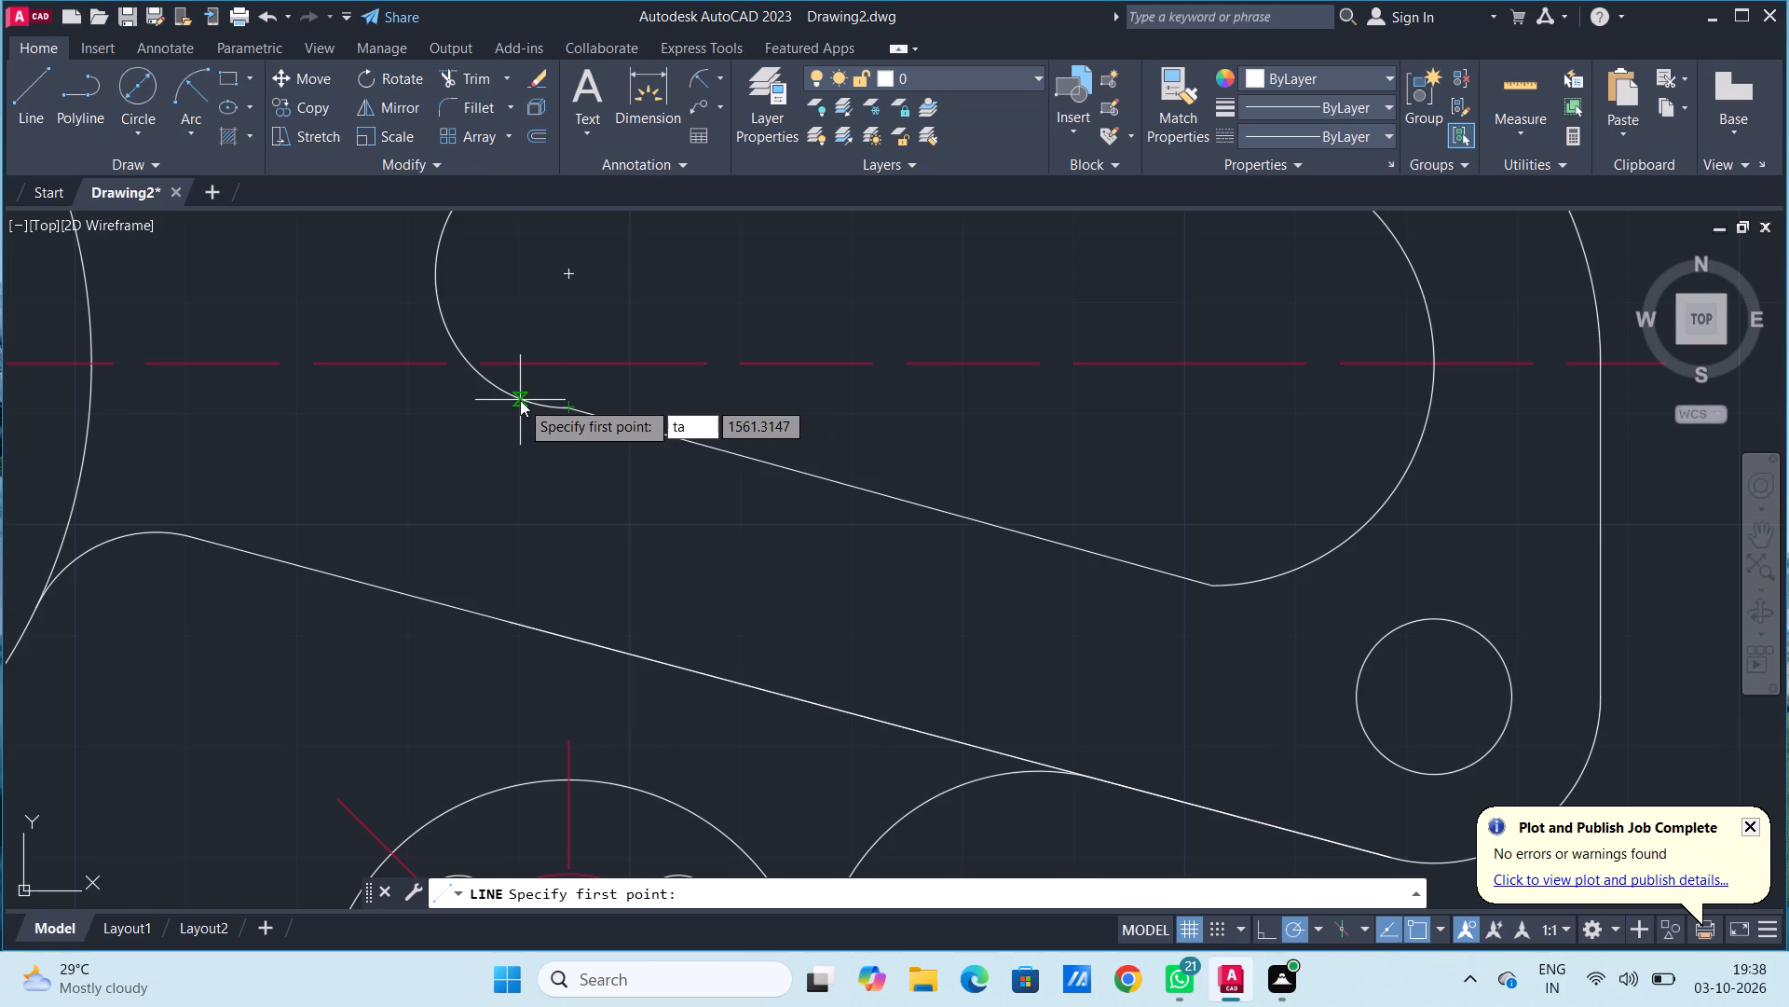
{"action": "key", "text": "m"}
{"action": "key", "text": "BackSpace"}
{"action": "key", "text": "n"}
{"action": "key", "text": "Return"}
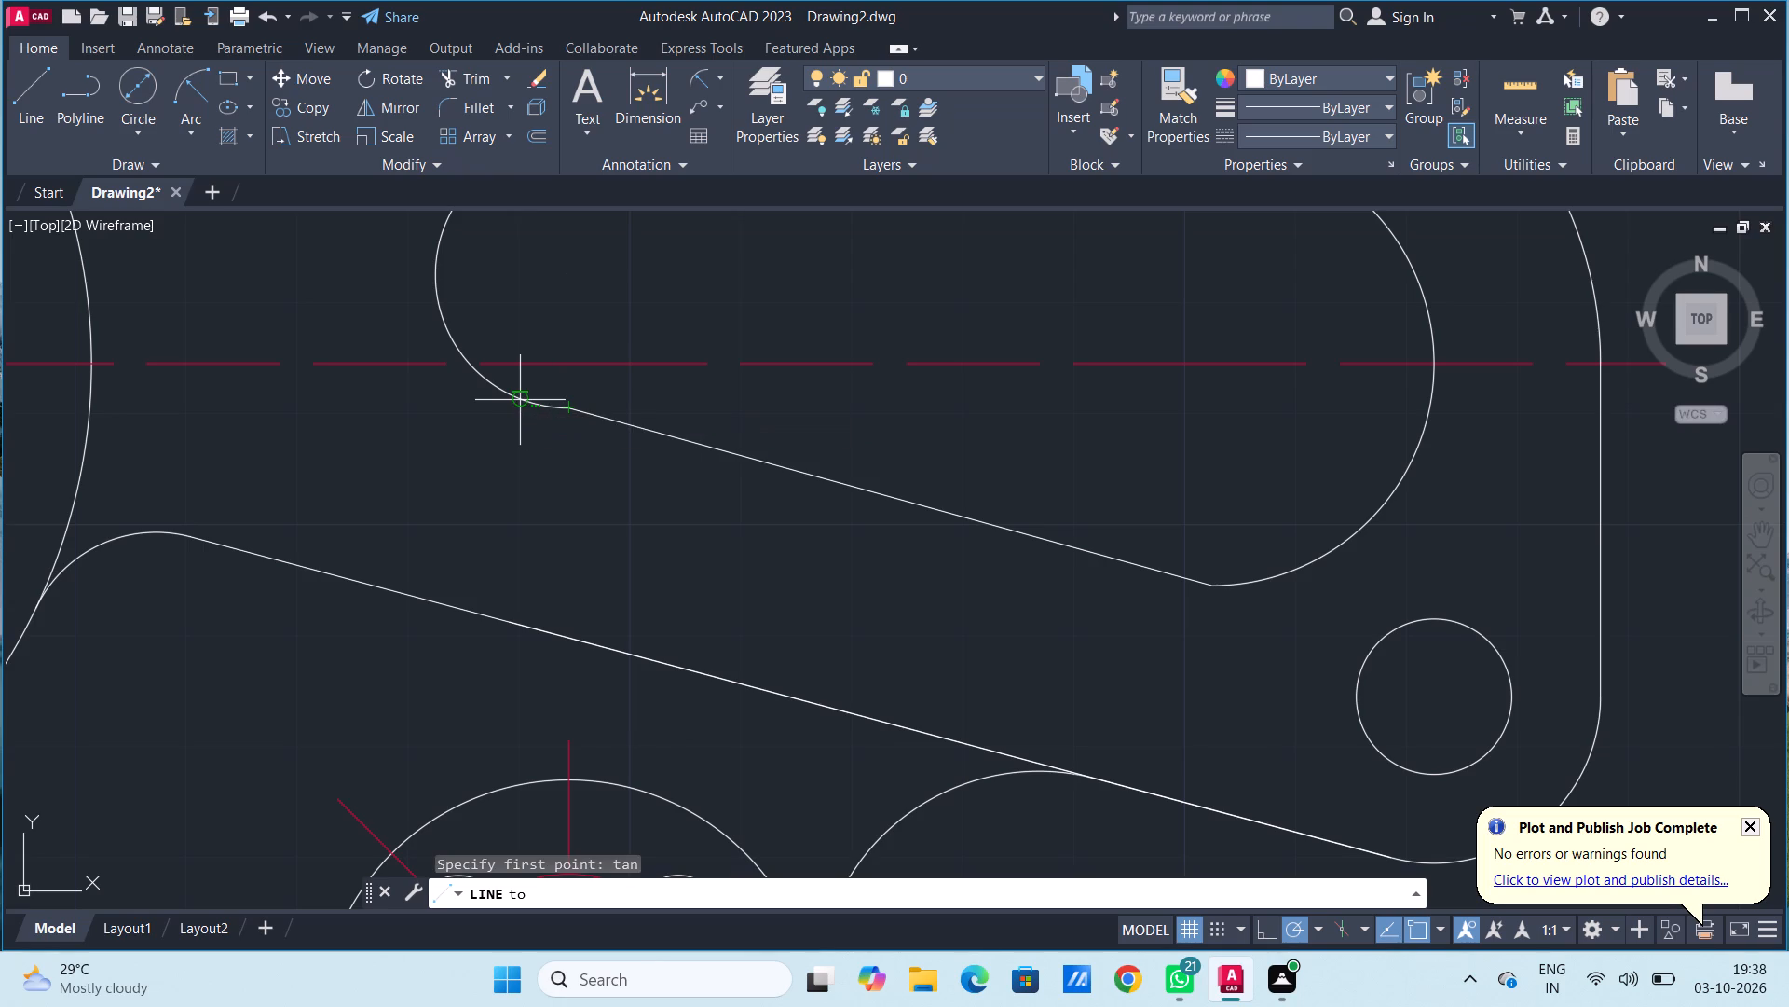
{"action": "left_click", "coordinate": [520, 400]}
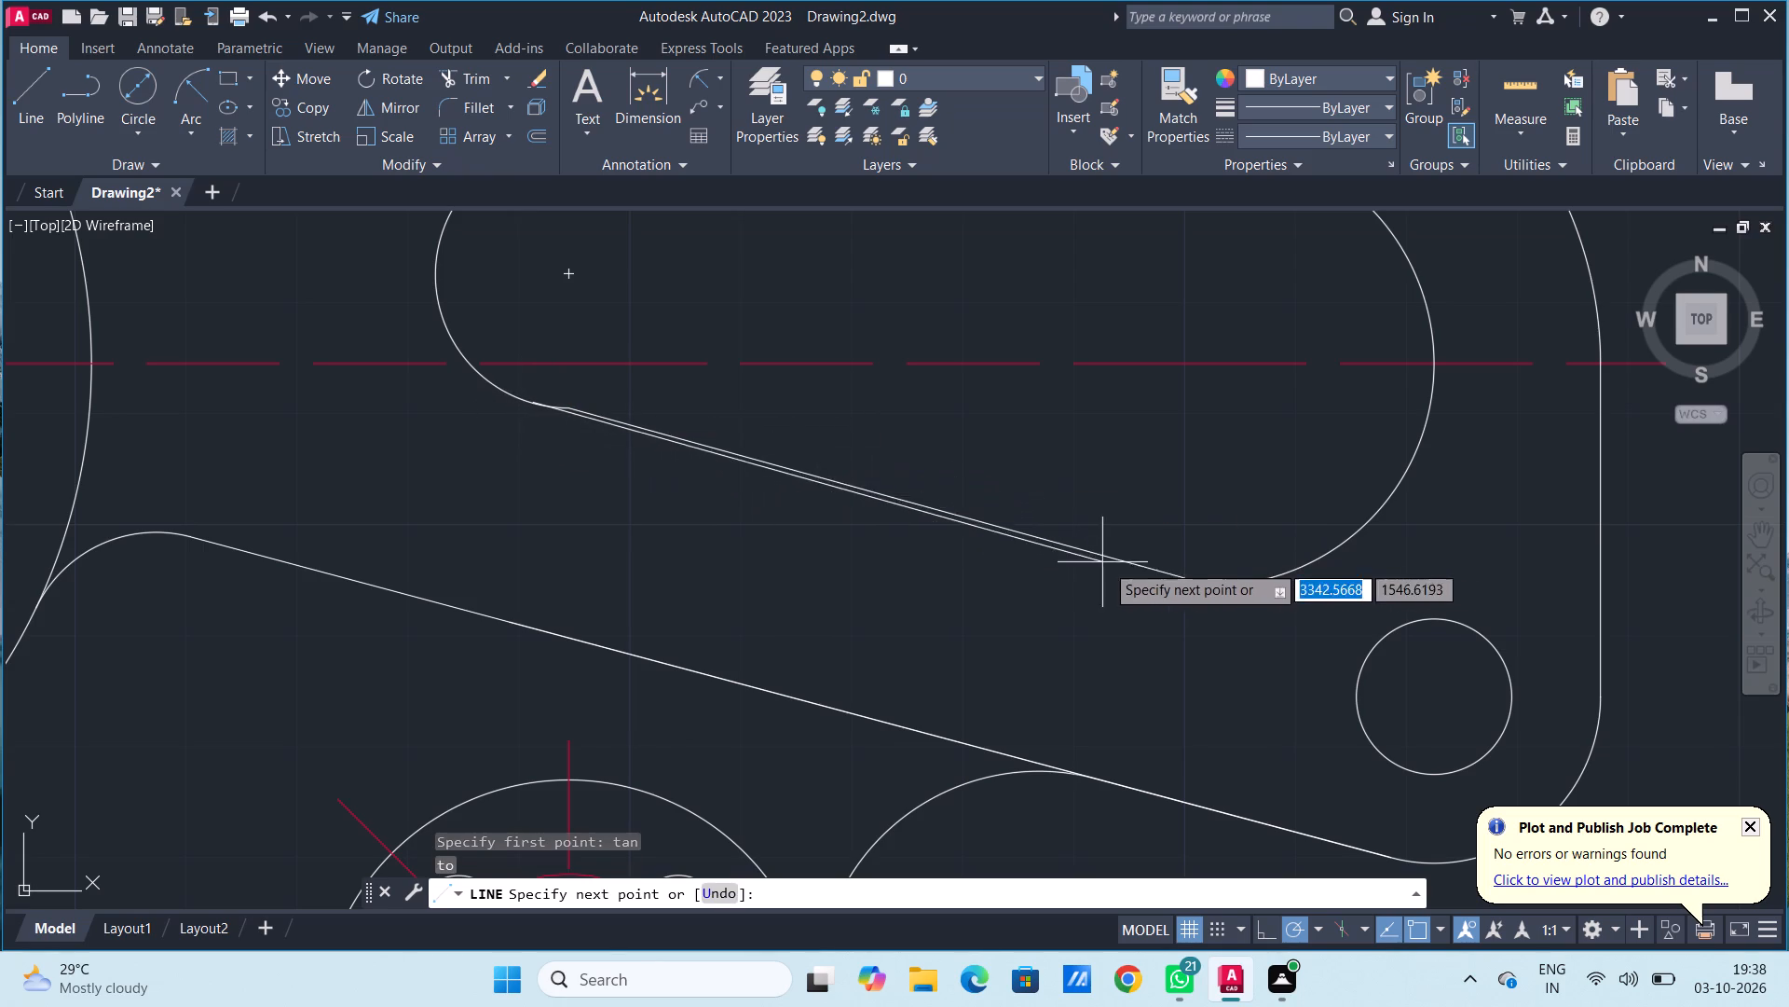
{"action": "left_click", "coordinate": [1213, 590]}
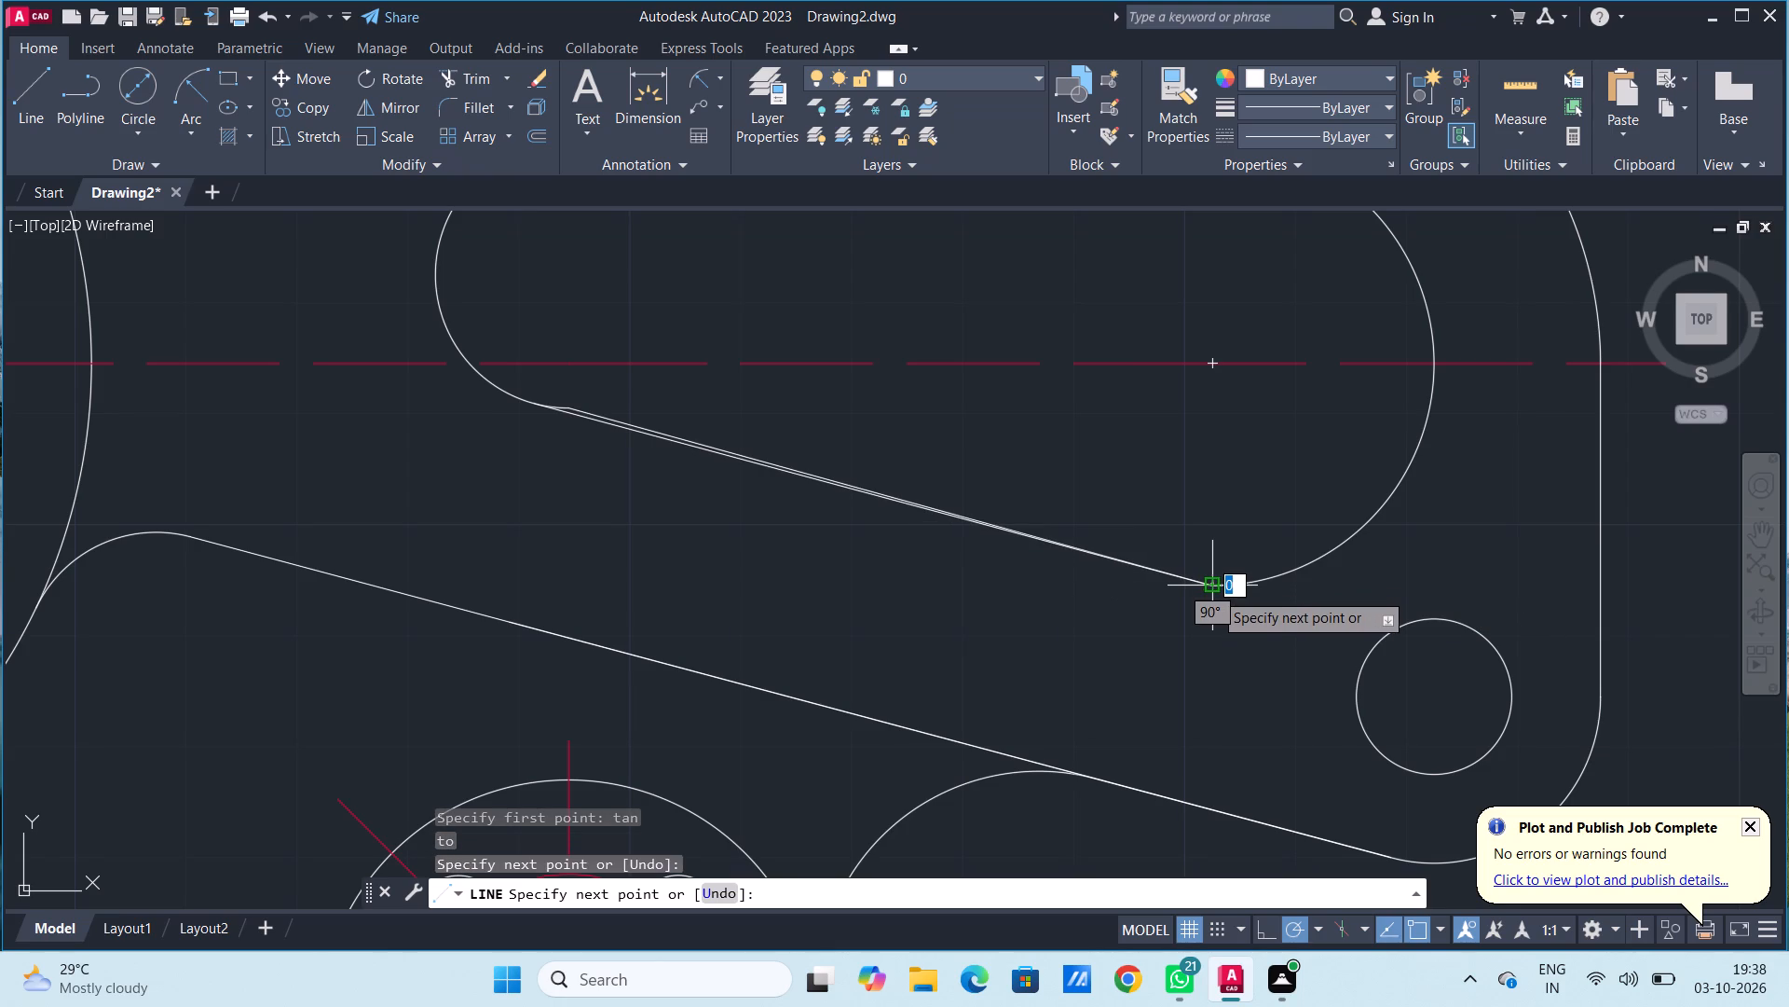
{"action": "key", "text": "Escape"}
{"action": "key", "text": "Escape"}
{"action": "key", "text": "Escape"}
{"action": "key", "text": "Escape"}
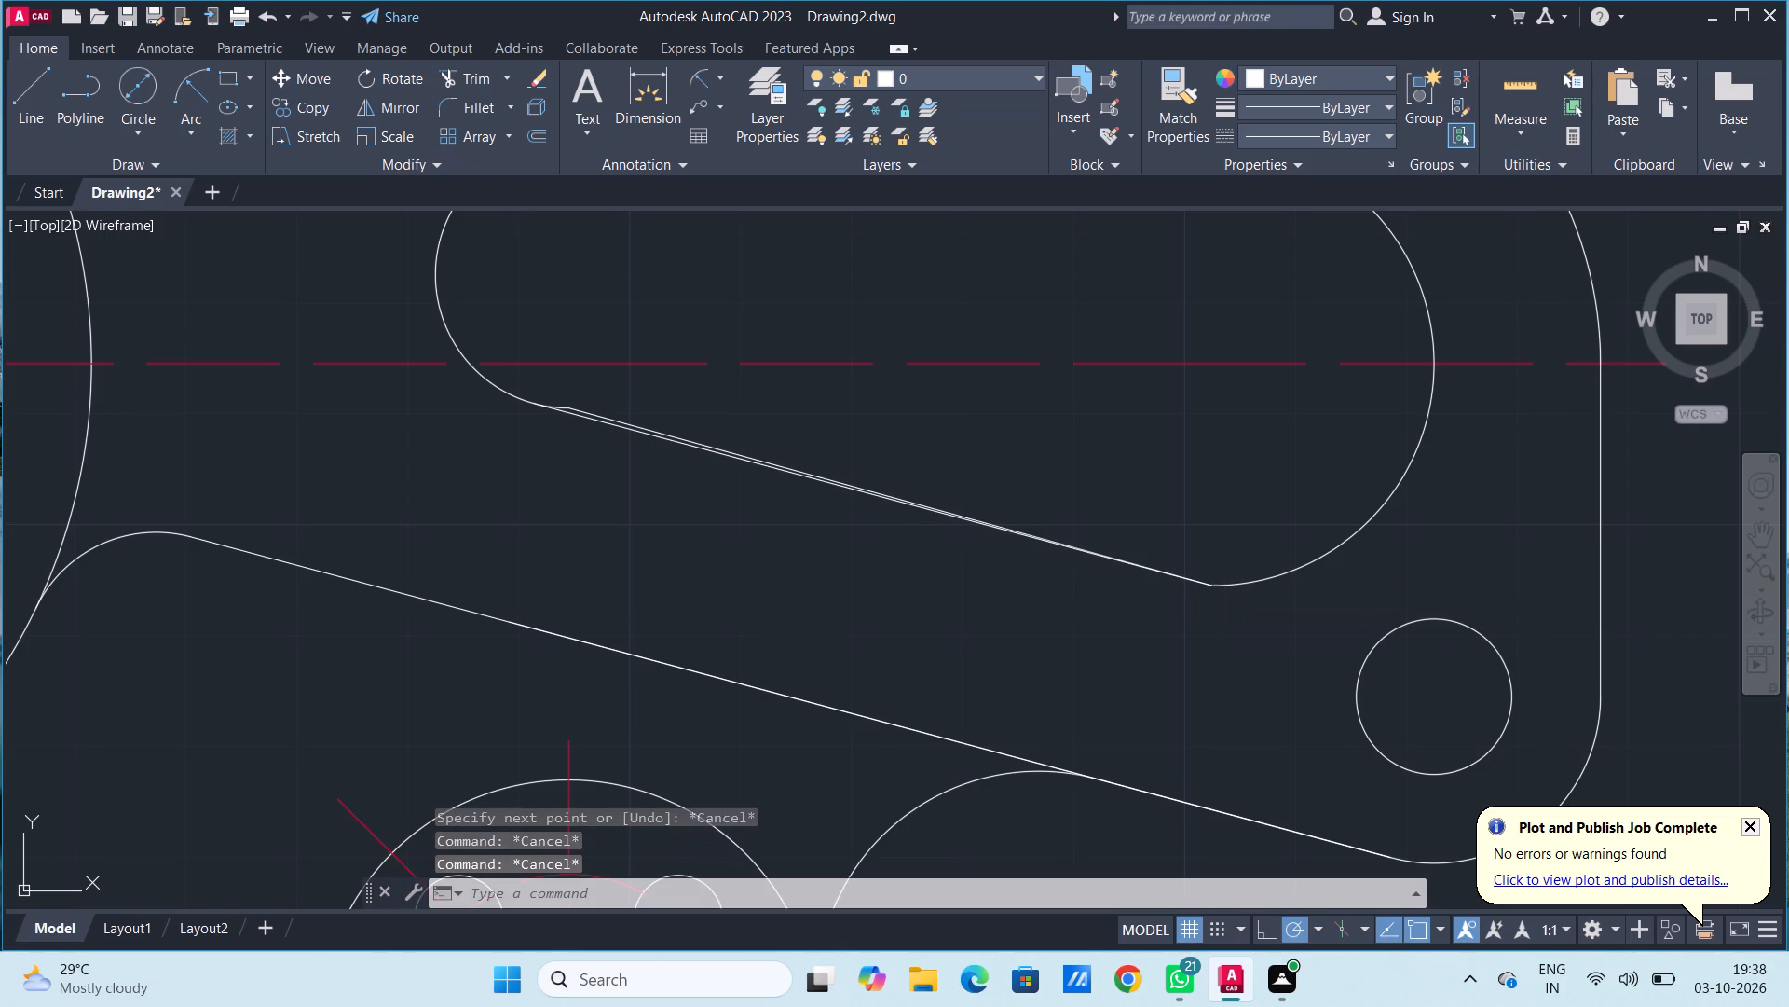
Trim away the slot's old non-tangent slanted line and the leftover arc end beyond the new tangent line.
{"action": "left_click", "coordinate": [466, 86]}
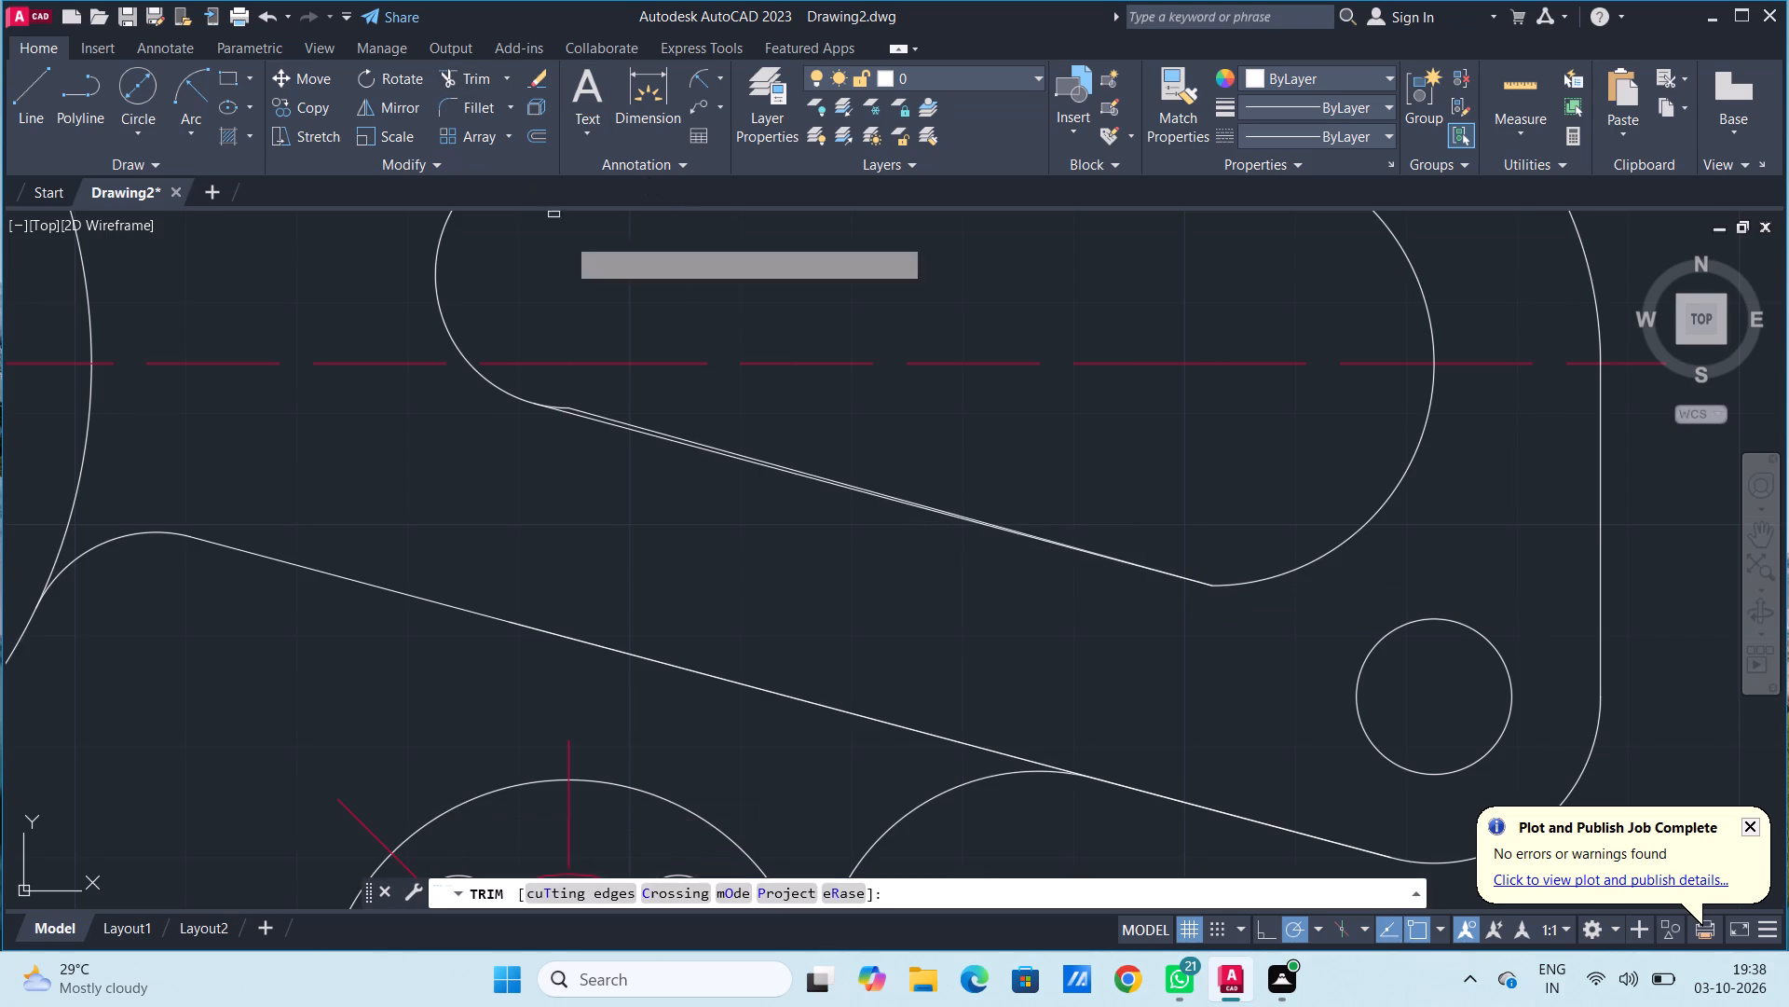
{"action": "scroll", "coordinate": [645, 451], "scroll_direction": "up", "scroll_amount": 3}
{"action": "left_click", "coordinate": [323, 265]}
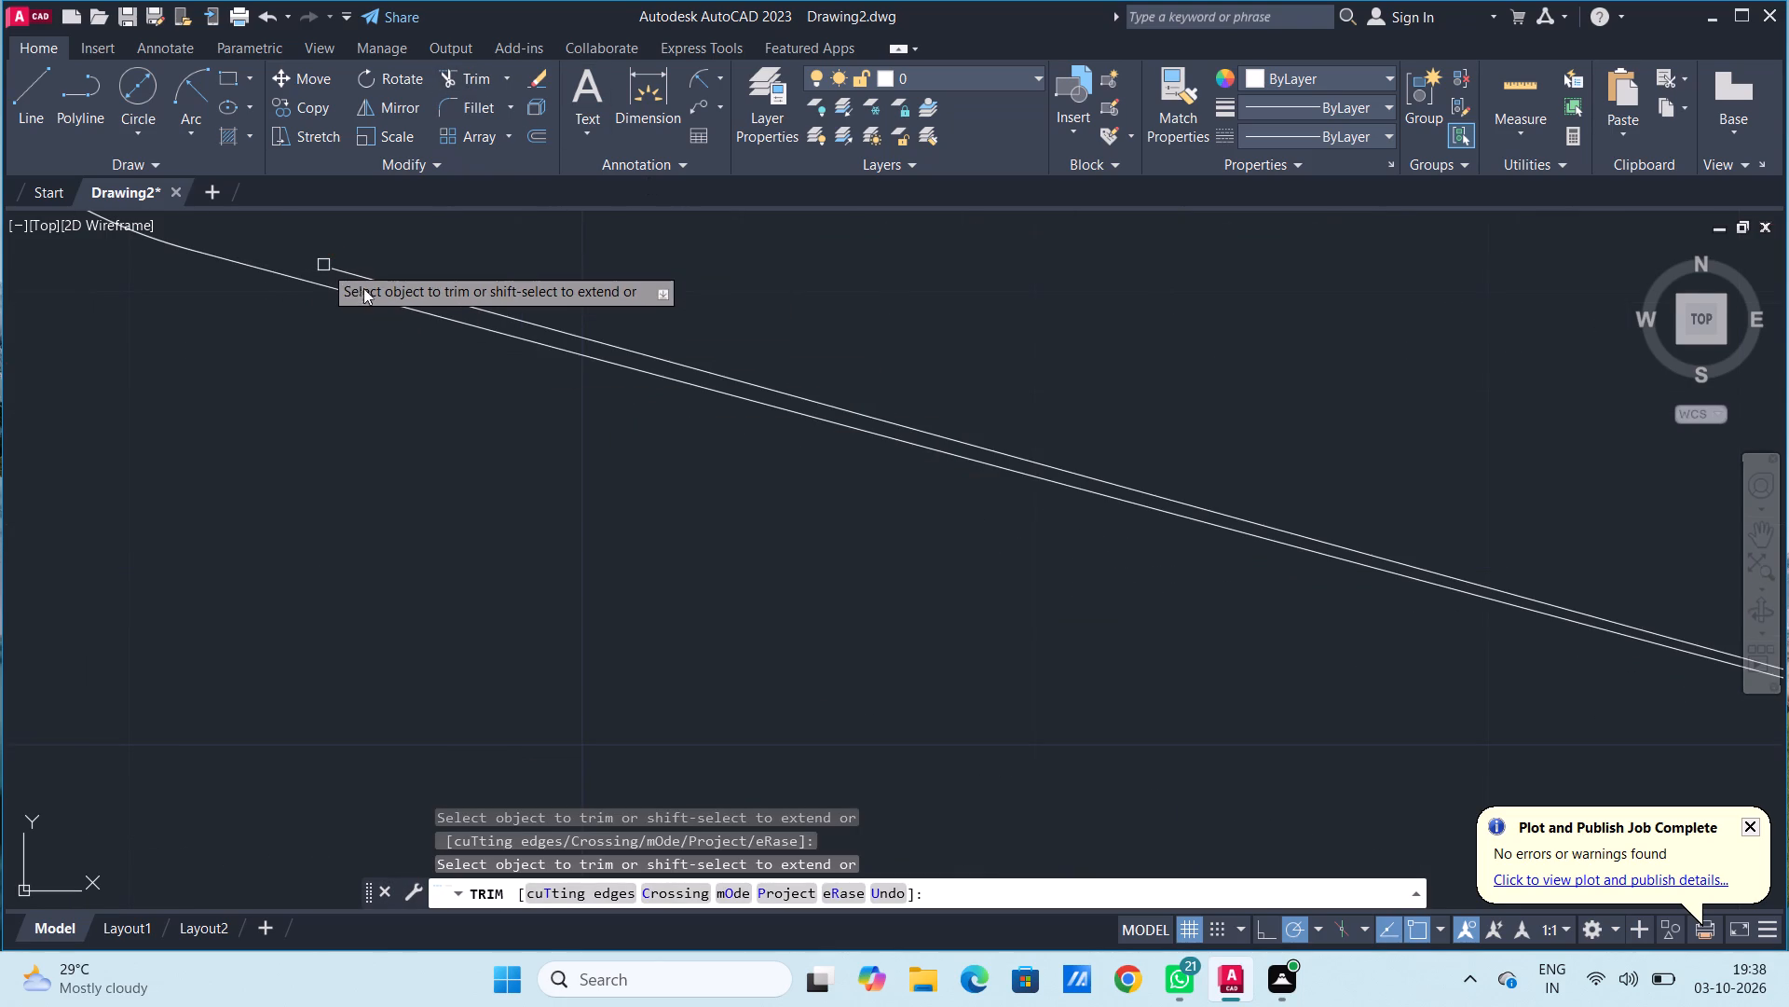
{"action": "left_click", "coordinate": [424, 292]}
{"action": "scroll", "coordinate": [681, 333], "scroll_direction": "down", "scroll_amount": 1}
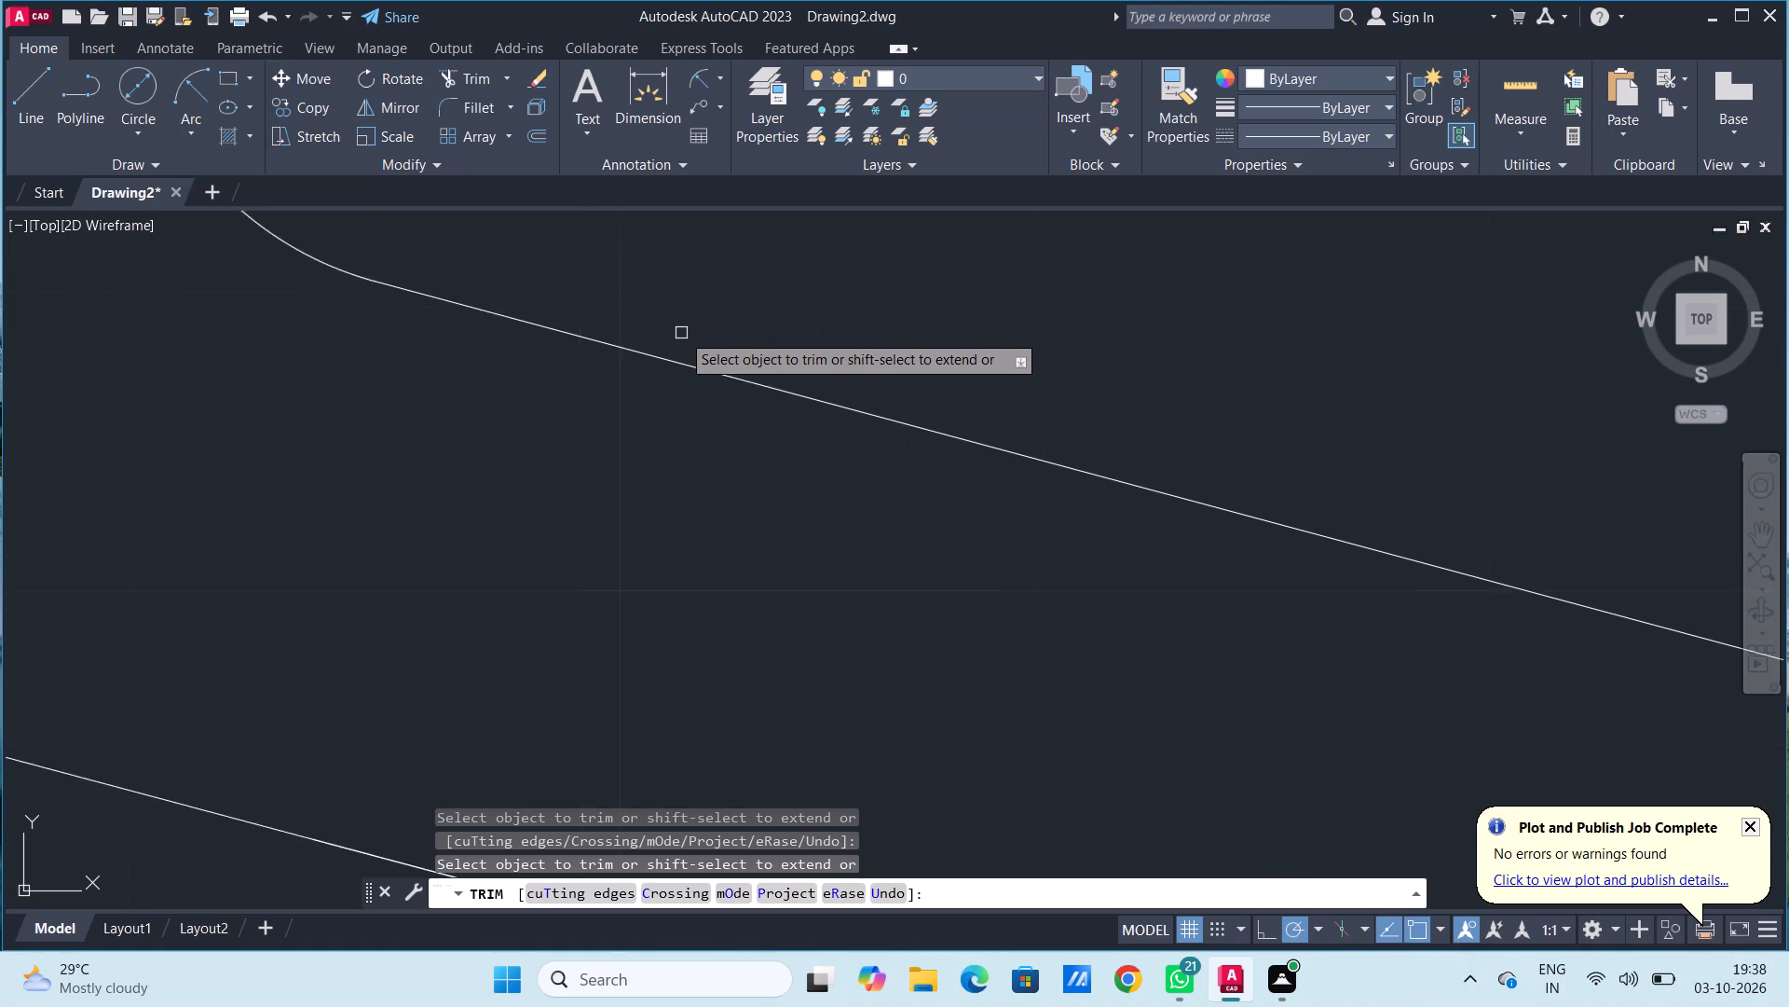
{"action": "scroll", "coordinate": [682, 334], "scroll_direction": "down", "scroll_amount": 4}
{"action": "middle_click_drag", "start_coordinate": [799, 341], "coordinate": [802, 344]}
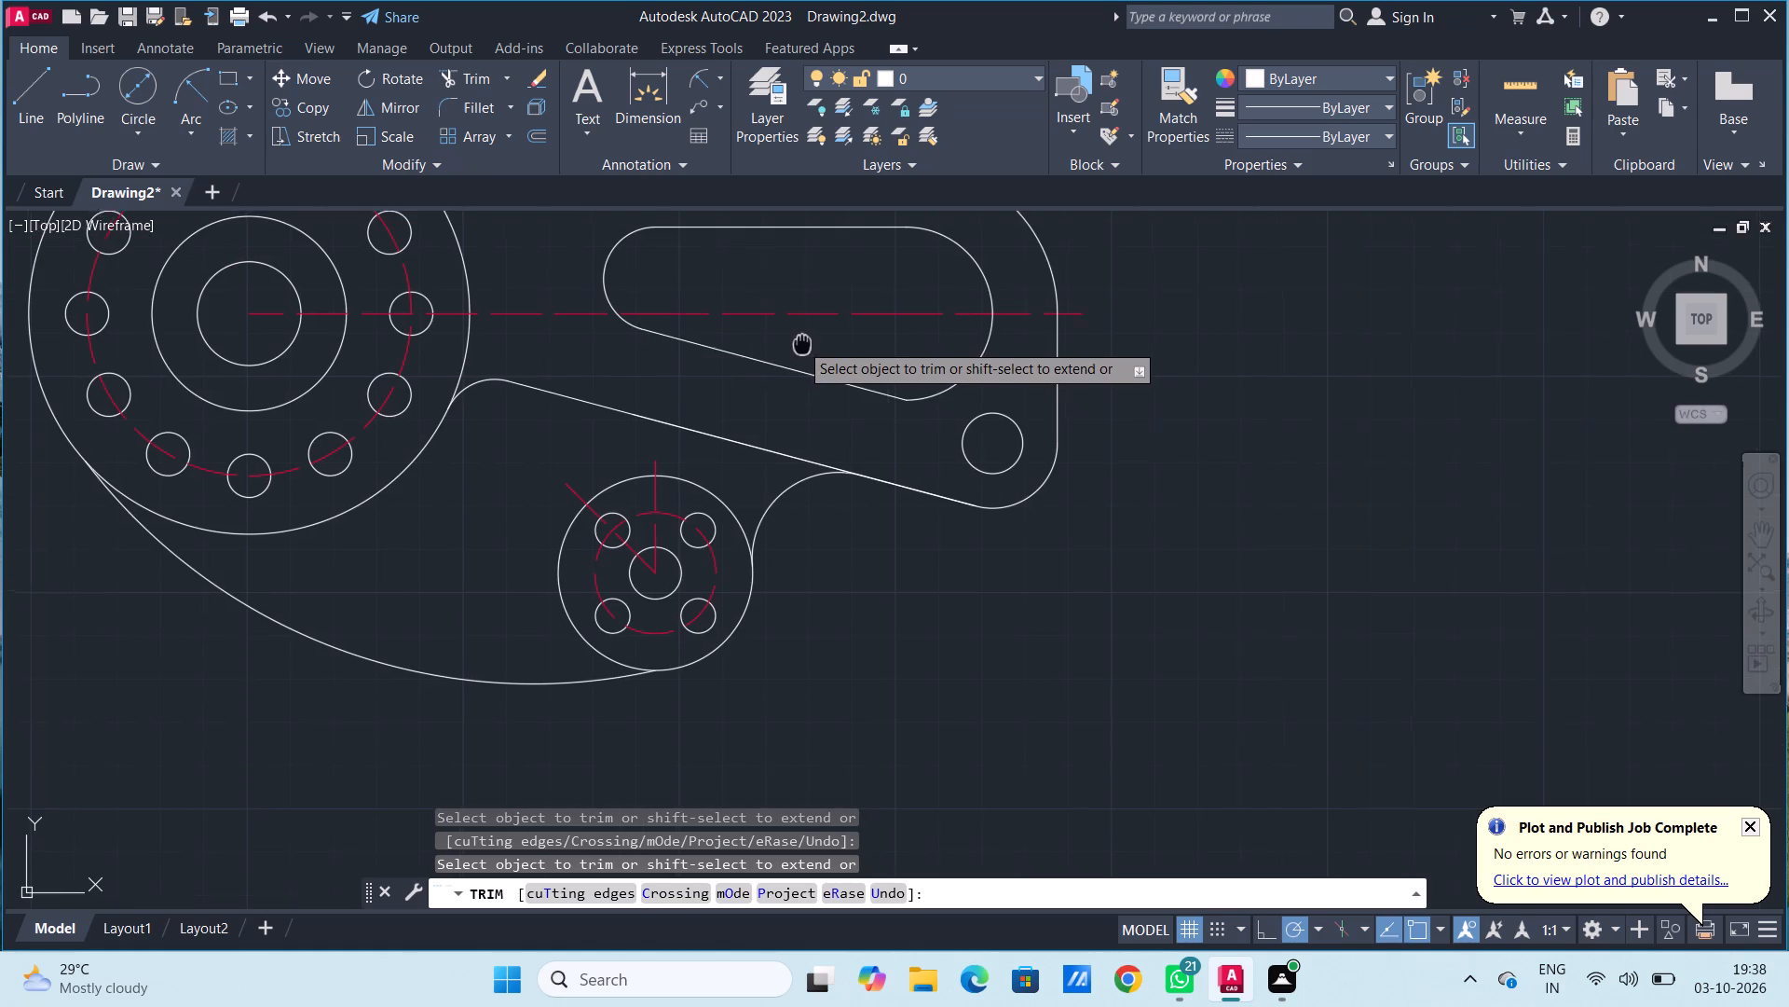
{"action": "middle_click_drag", "start_coordinate": [802, 344], "coordinate": [943, 413]}
{"action": "key", "text": "Escape"}
{"action": "key", "text": "Escape"}
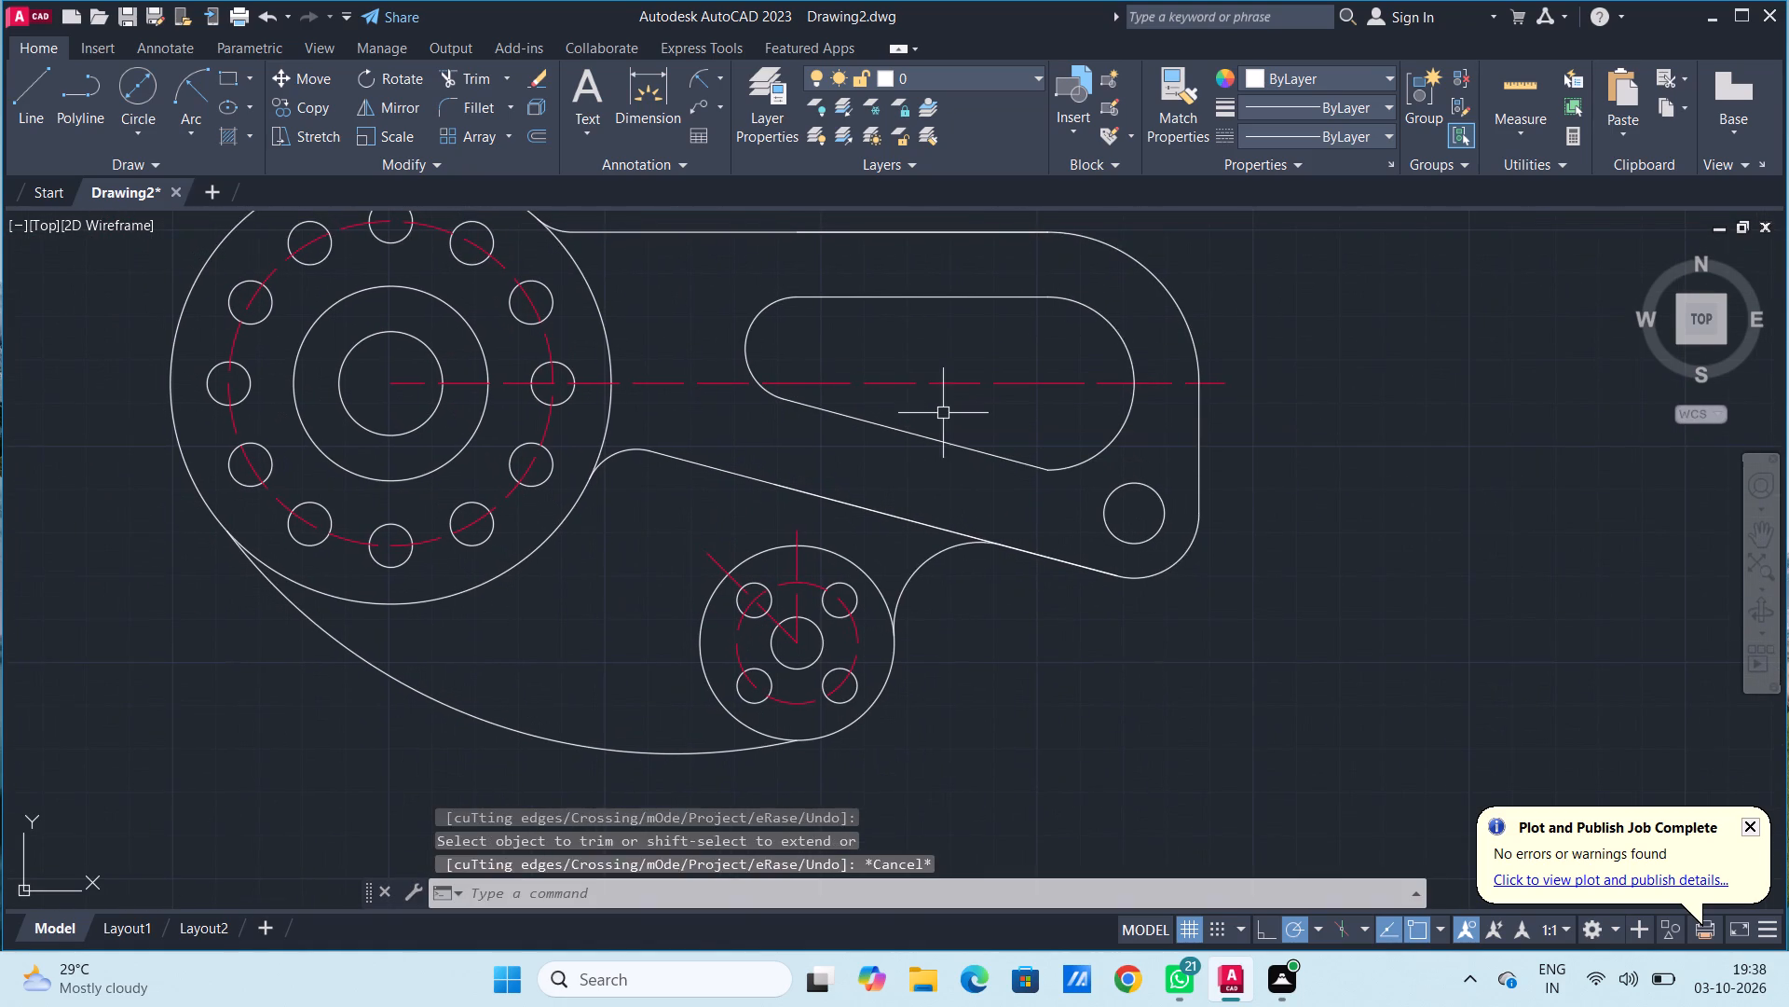
{"action": "key", "text": "Escape"}
{"action": "key", "text": "Escape"}
{"action": "key", "text": "Escape"}
{"action": "scroll", "coordinate": [928, 409], "scroll_direction": "down", "scroll_amount": 1}
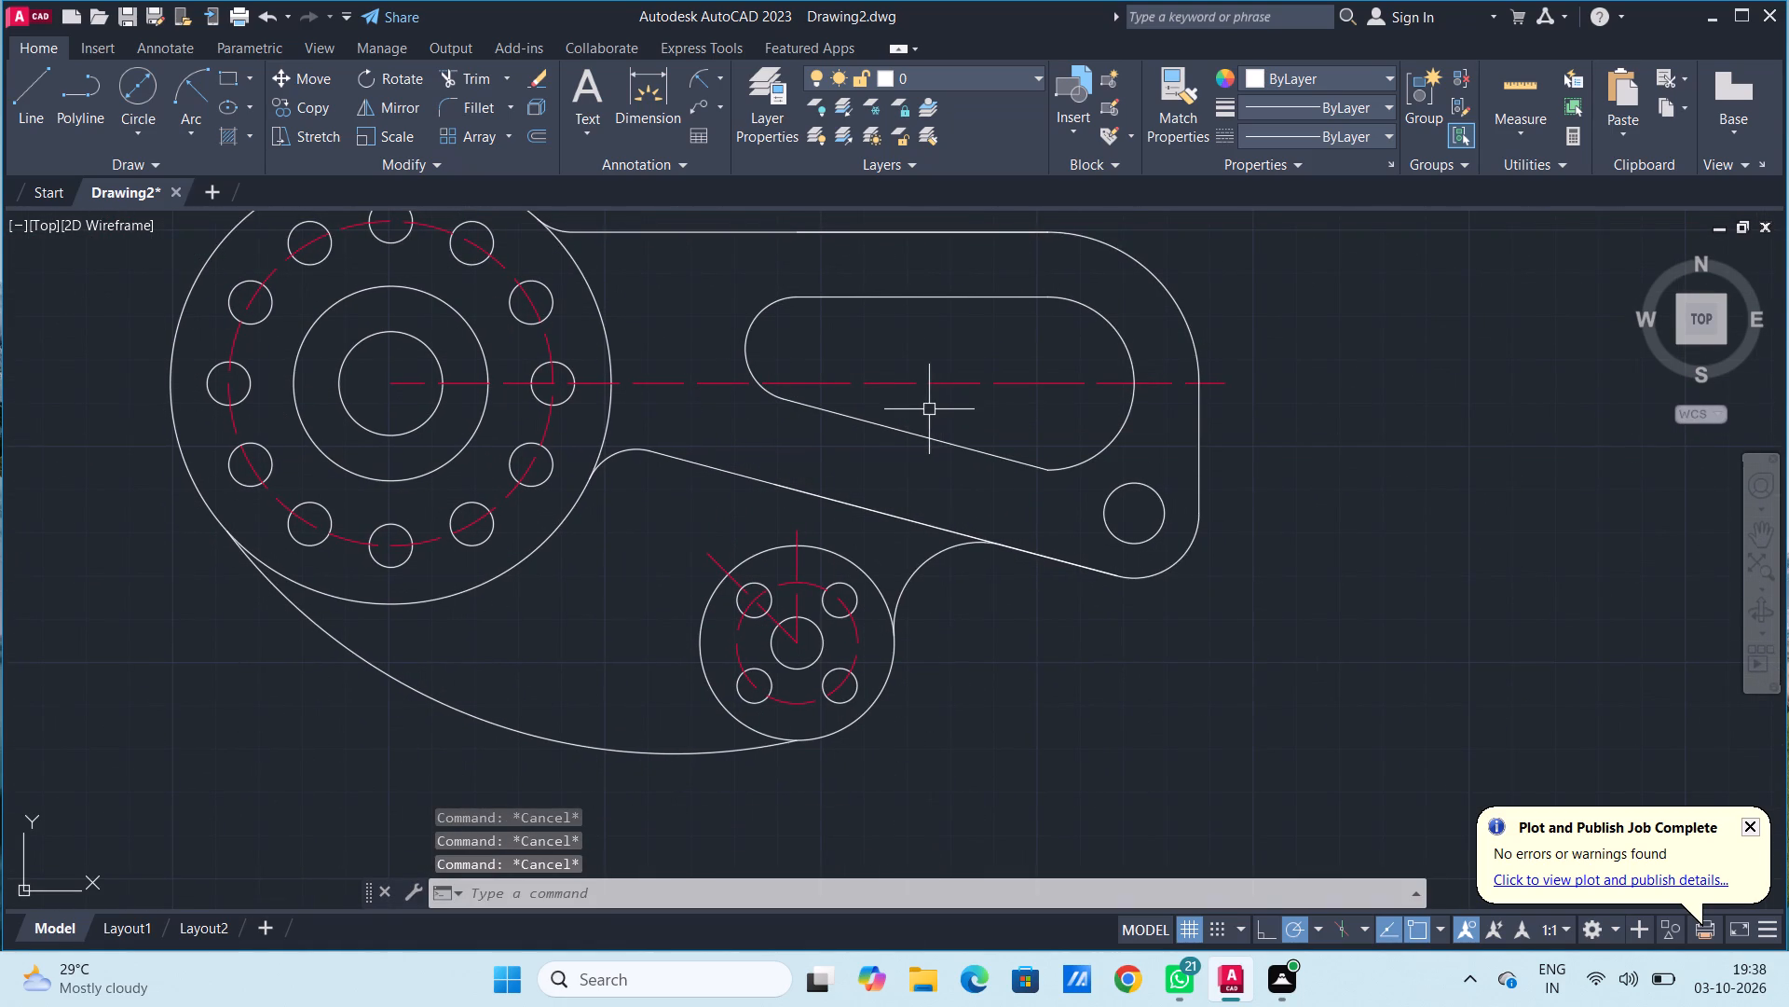
{"action": "middle_click_drag", "start_coordinate": [753, 235], "coordinate": [894, 335]}
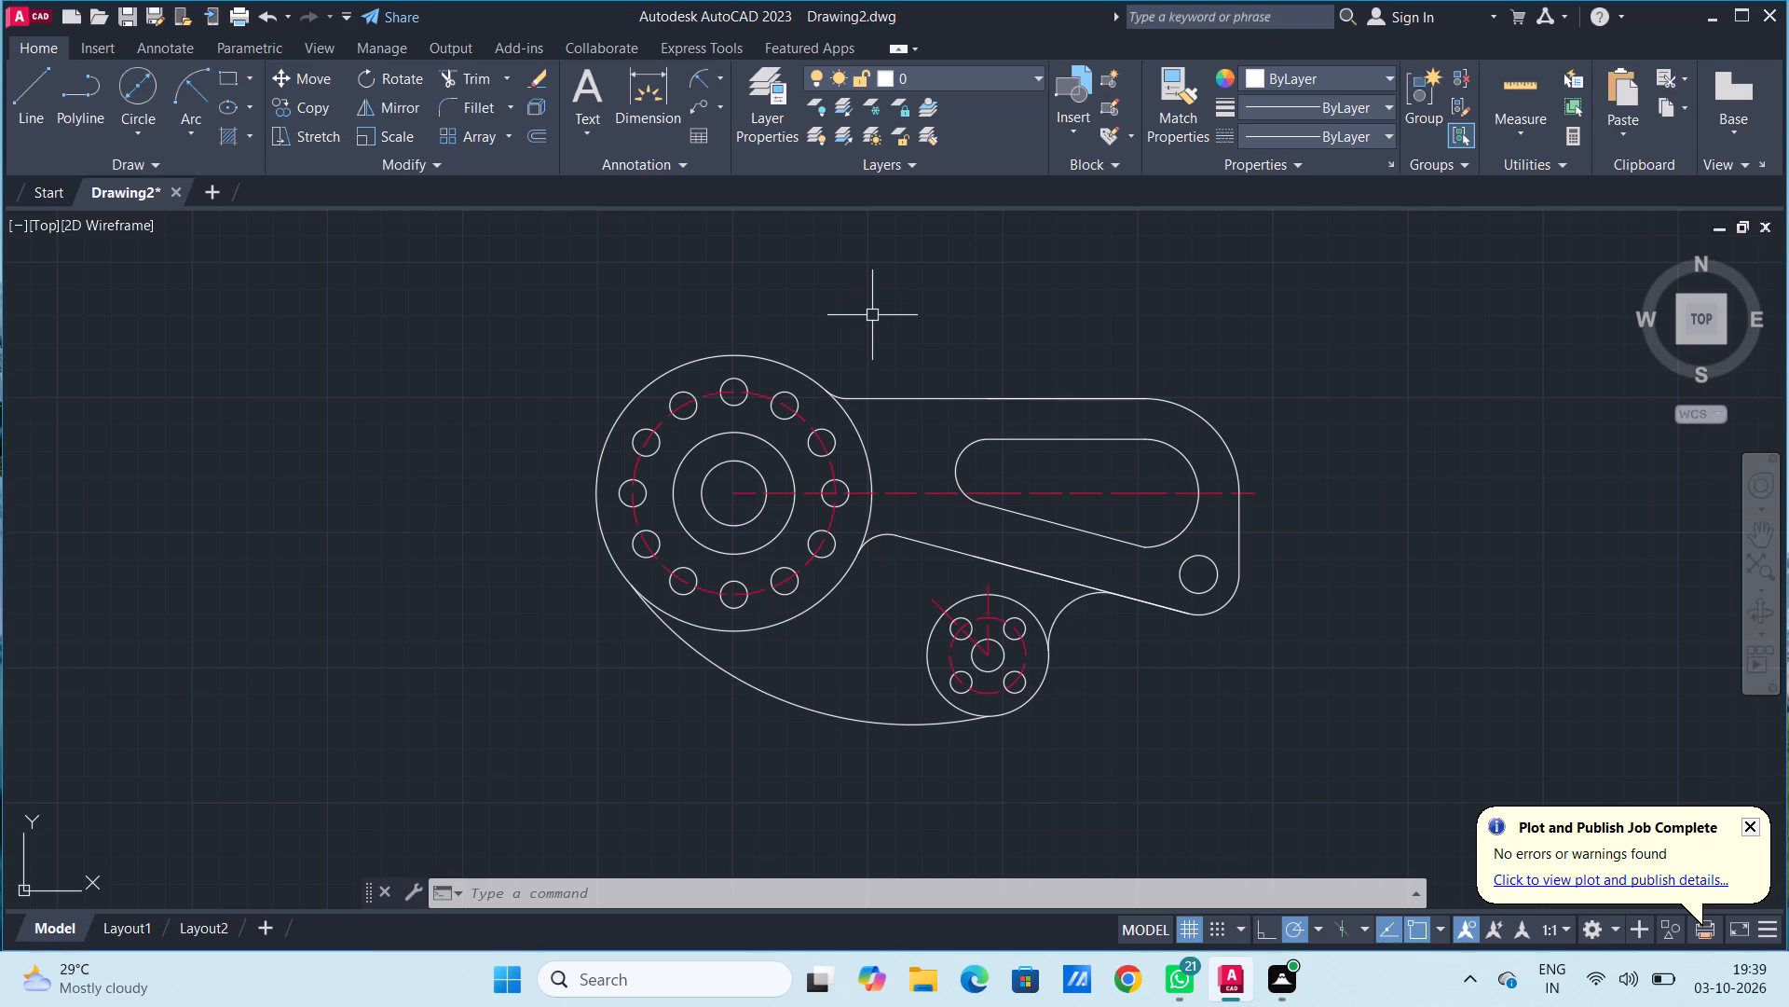
Set the ISO-25 dimension style's text height to 6.5 and make the style current.
{"action": "key", "text": "d"}
{"action": "key", "text": "Return"}
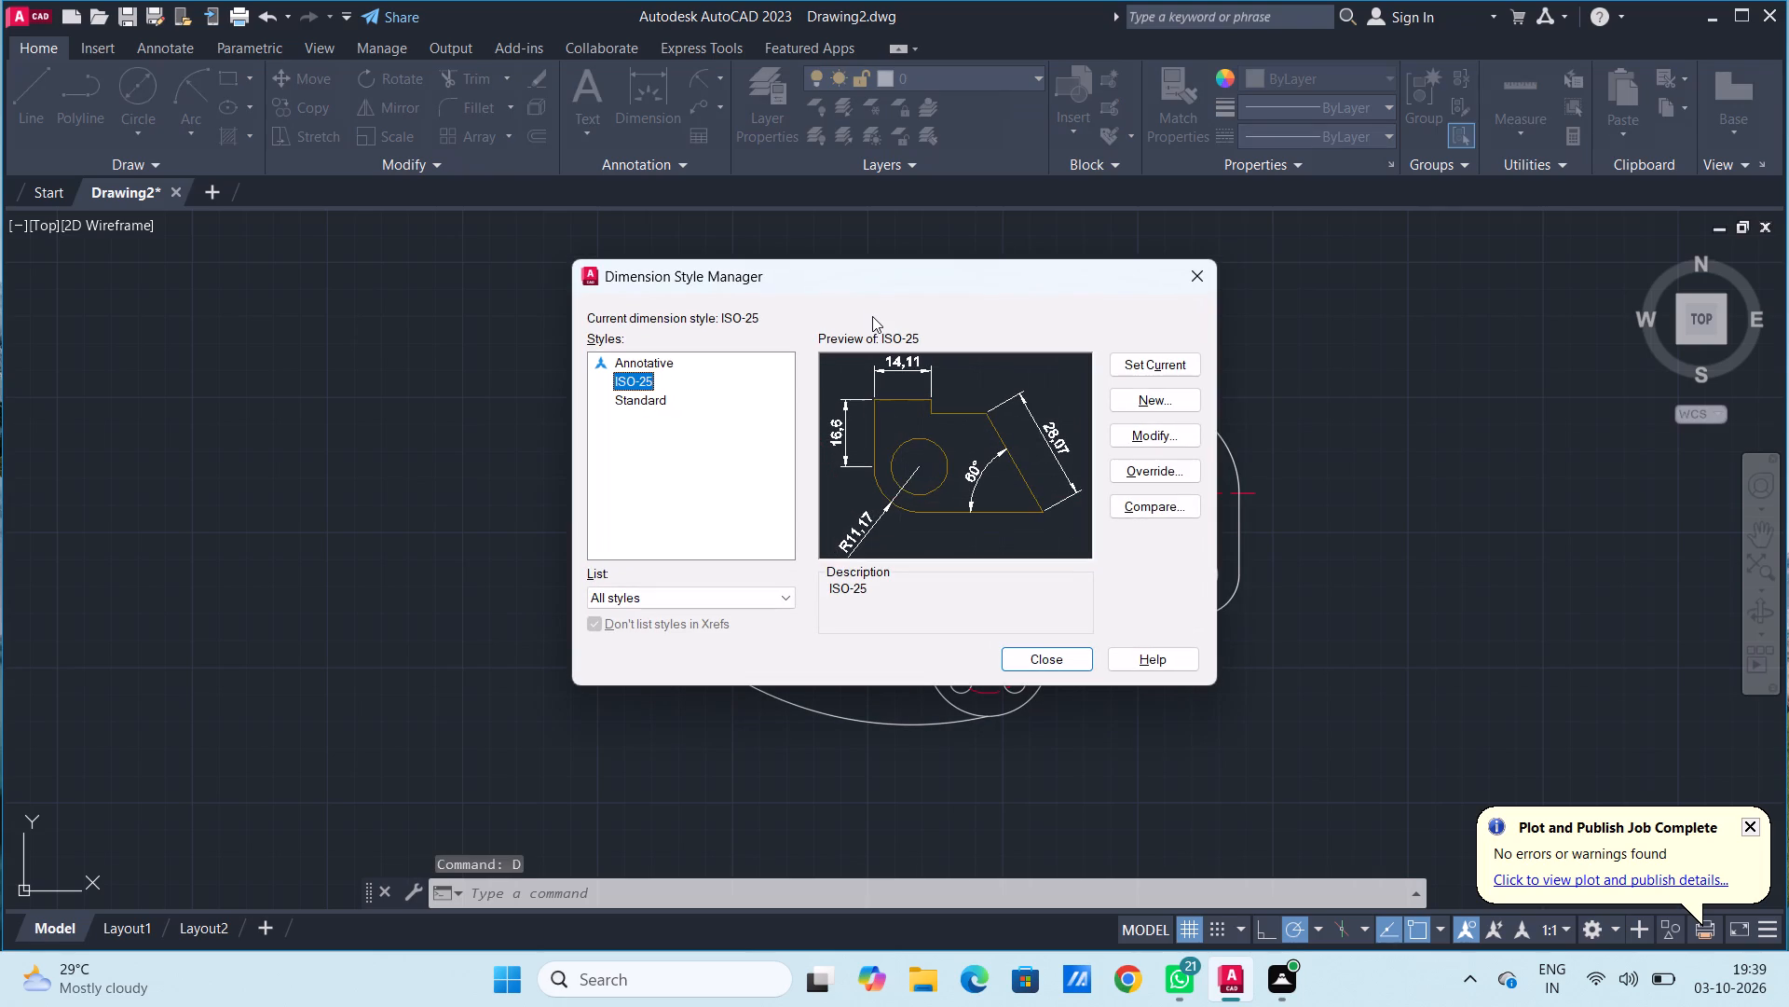
{"action": "left_click", "coordinate": [1130, 440]}
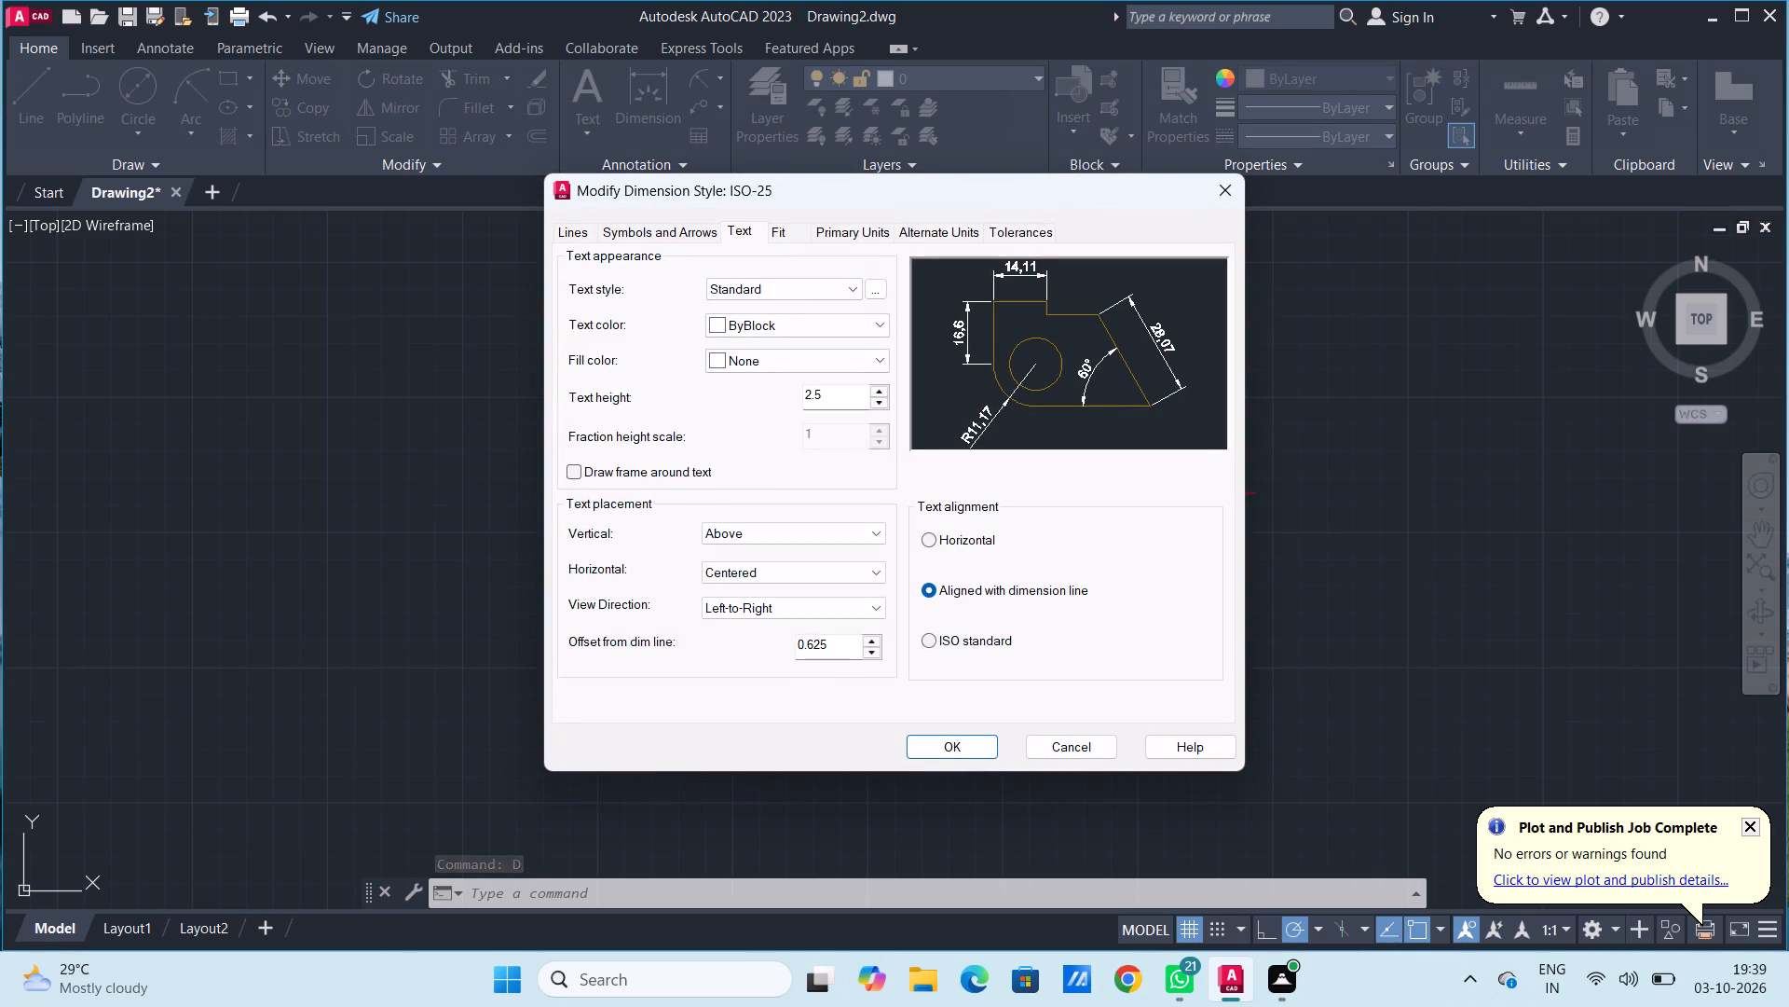
{"action": "double_click", "coordinate": [843, 397]}
{"action": "type", "text": "6.5"}
{"action": "key", "text": "Return"}
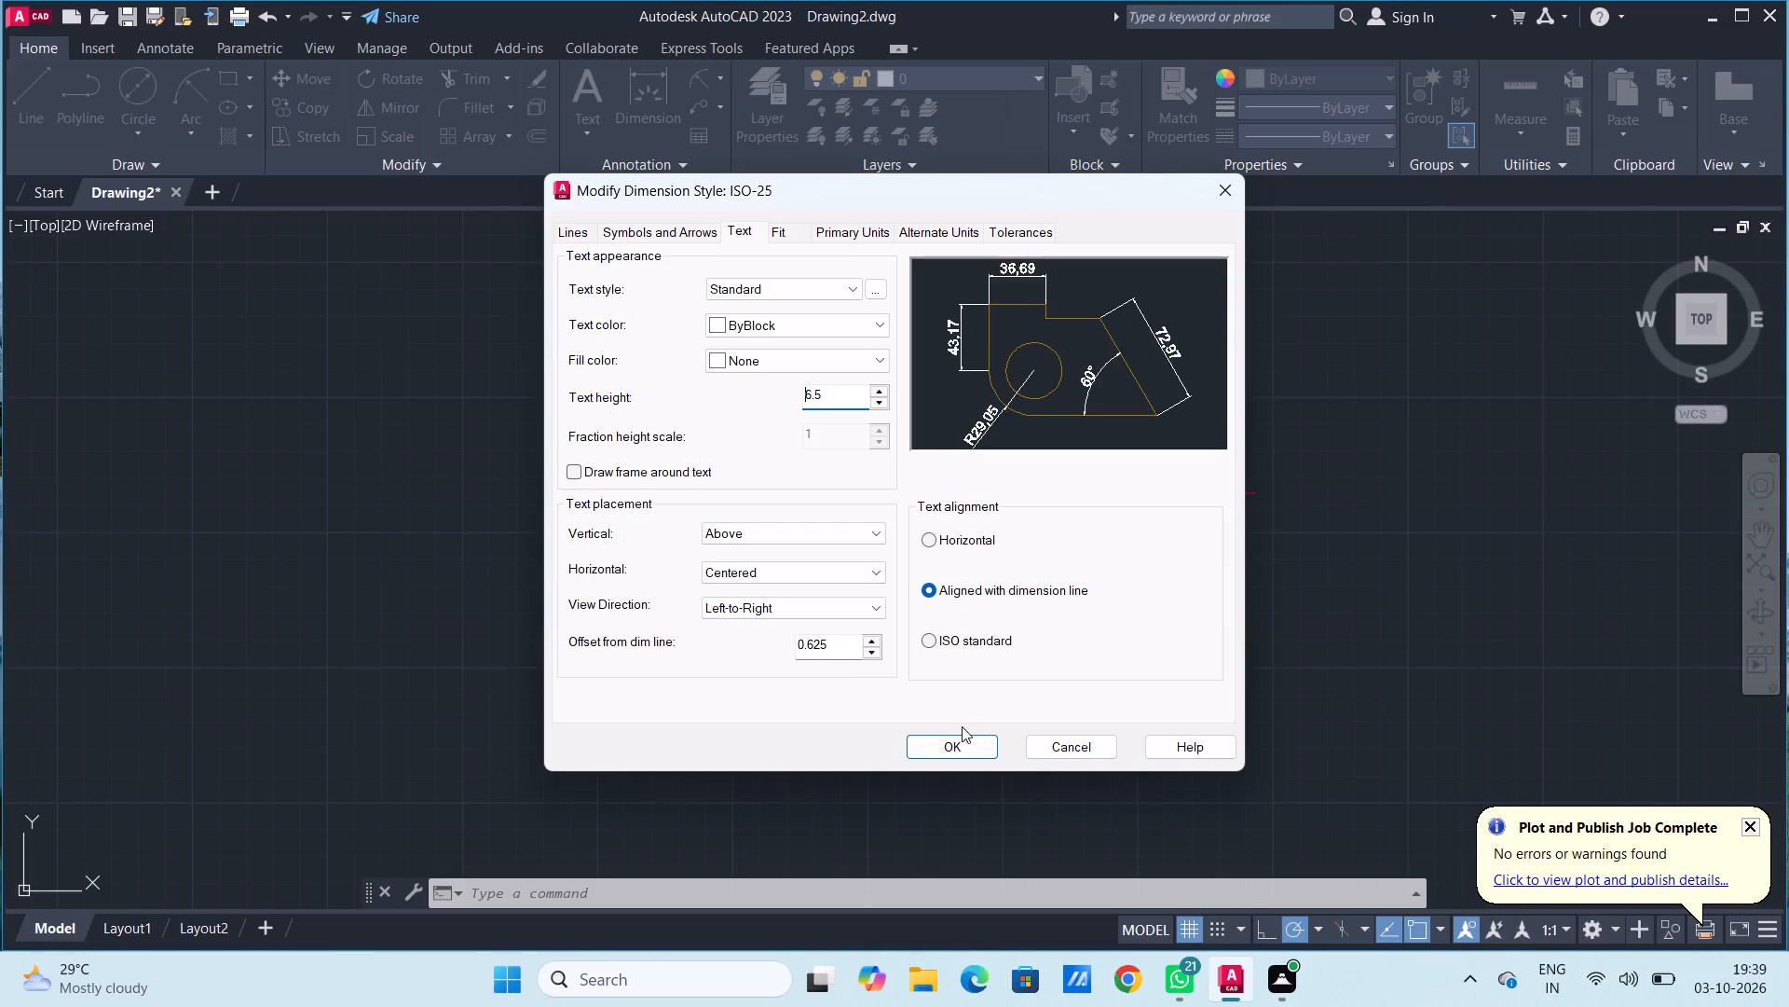
{"action": "left_click", "coordinate": [958, 739]}
{"action": "left_click", "coordinate": [1155, 359]}
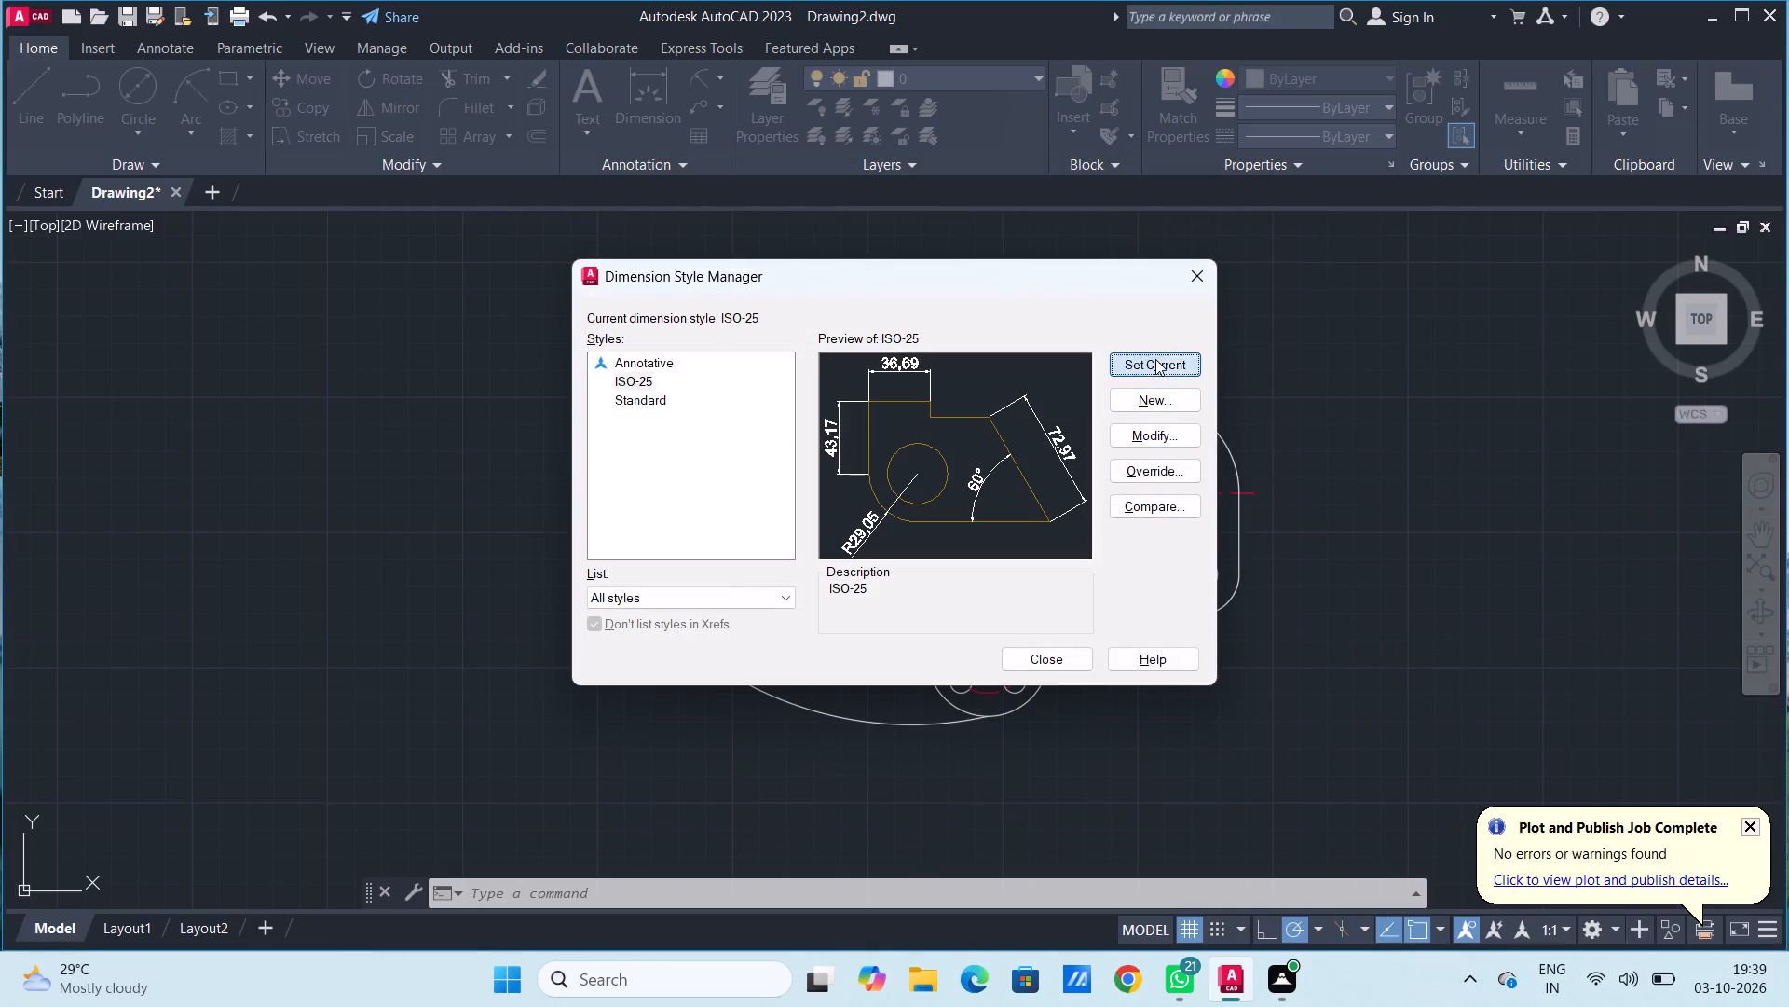
{"action": "left_click", "coordinate": [1200, 280]}
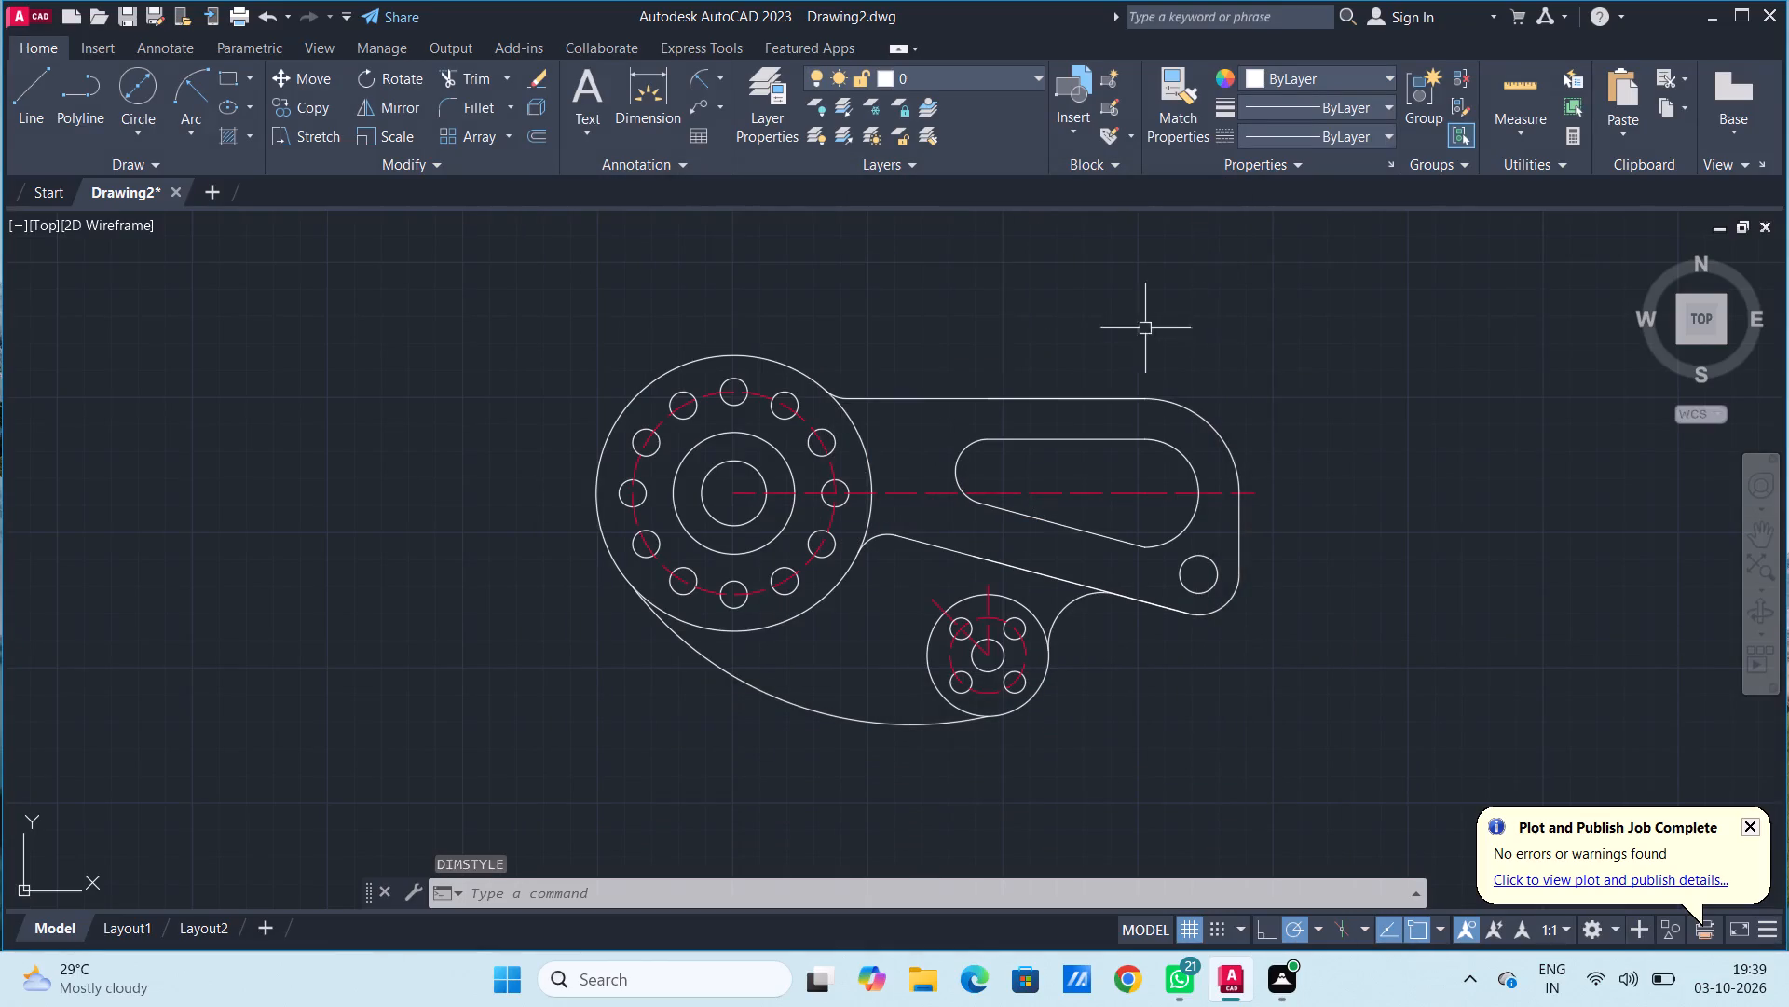
Add a horizontal linear dimension below the part from the twelve-hole flange's center to the centerline point above the four-hole flange.
{"action": "left_click", "coordinate": [713, 86]}
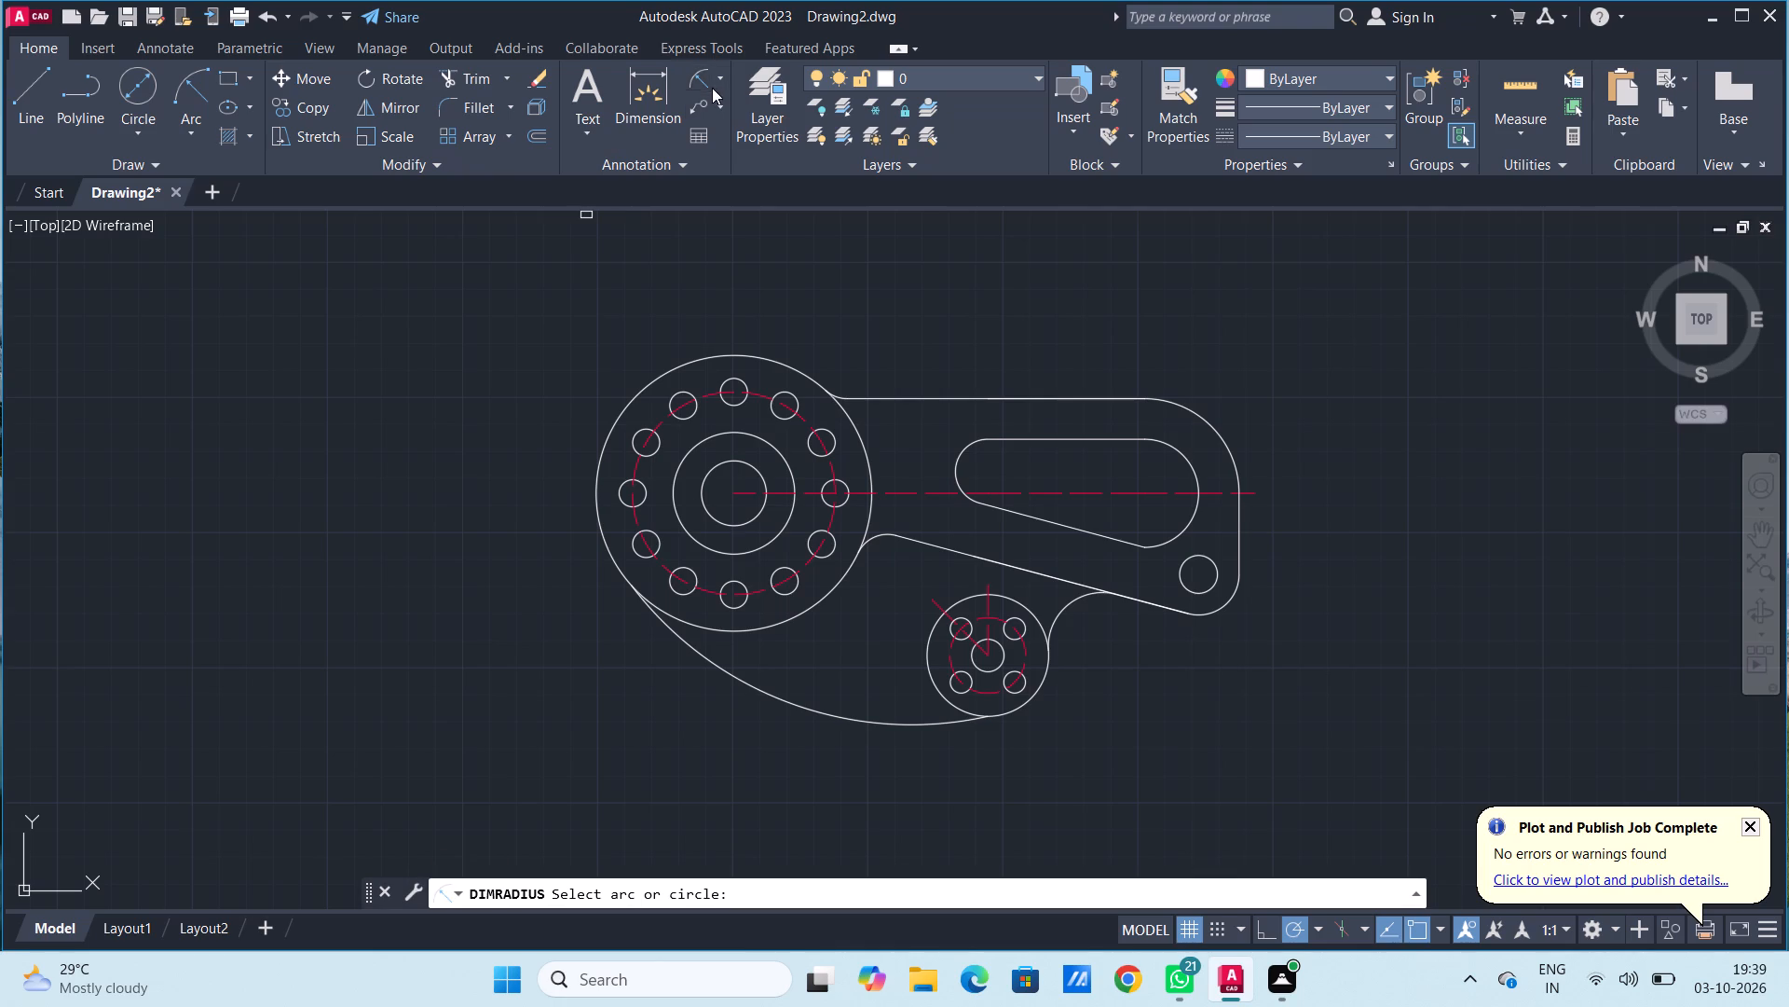
{"action": "left_click", "coordinate": [718, 75]}
{"action": "left_click", "coordinate": [722, 115]}
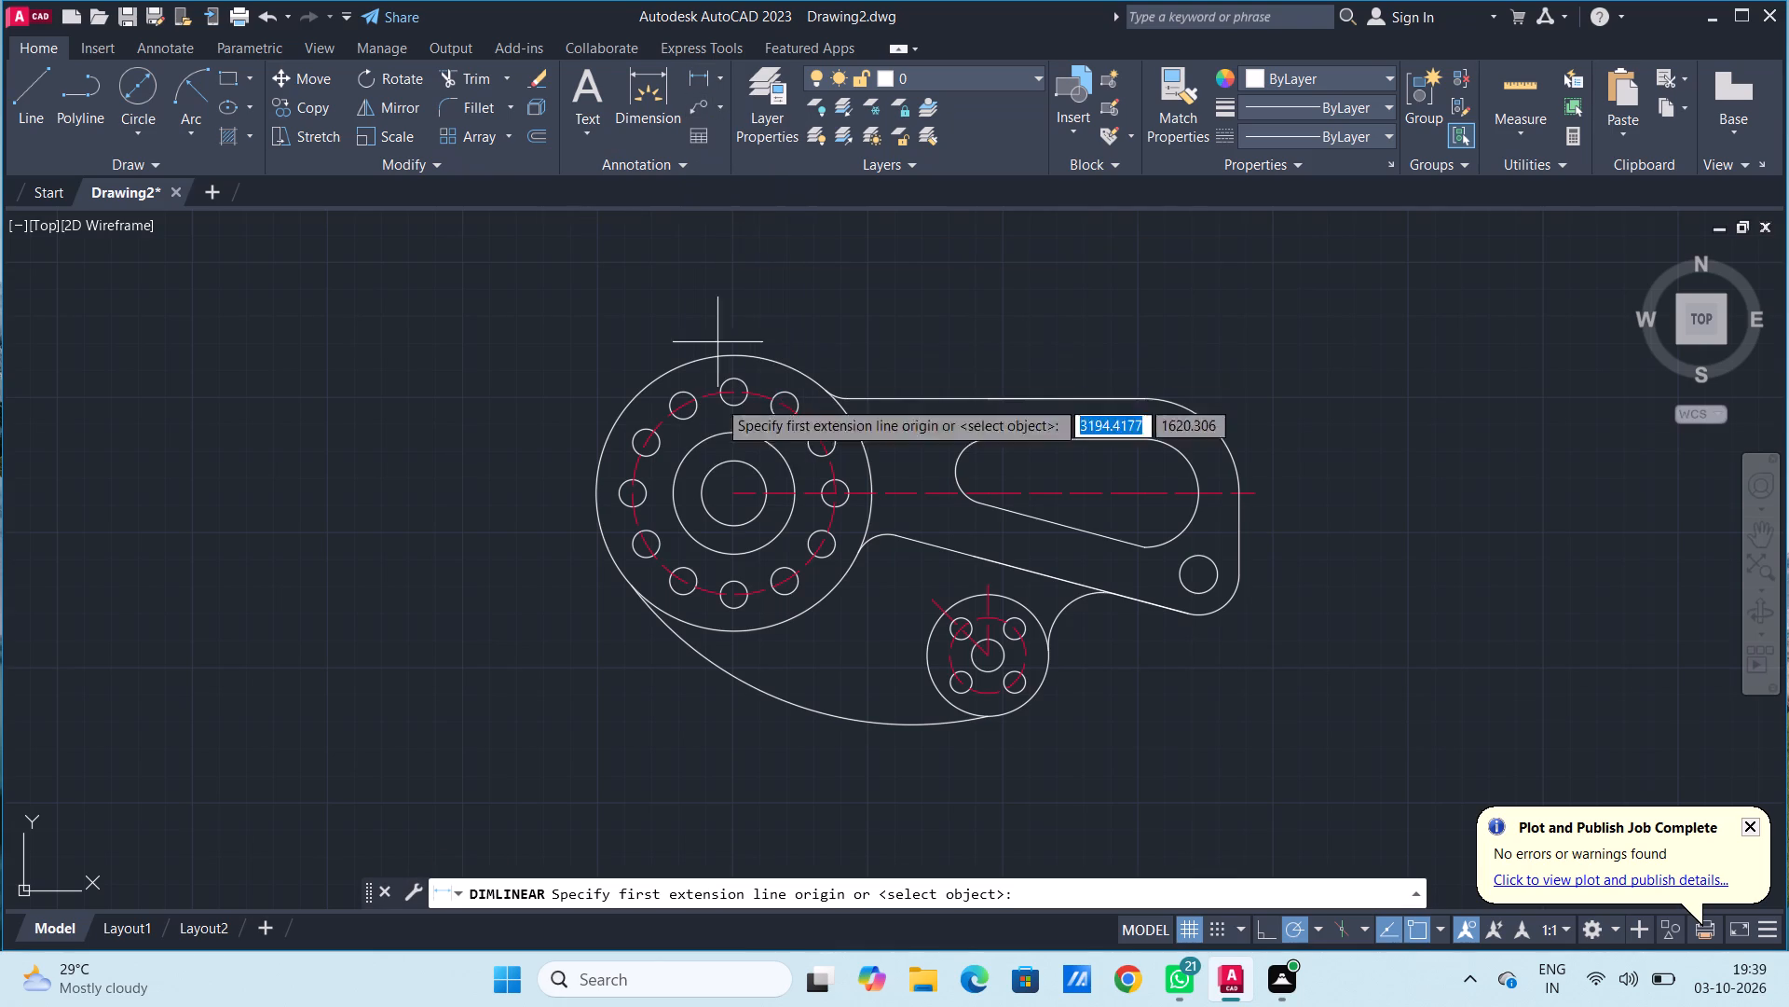
{"action": "left_click", "coordinate": [732, 492]}
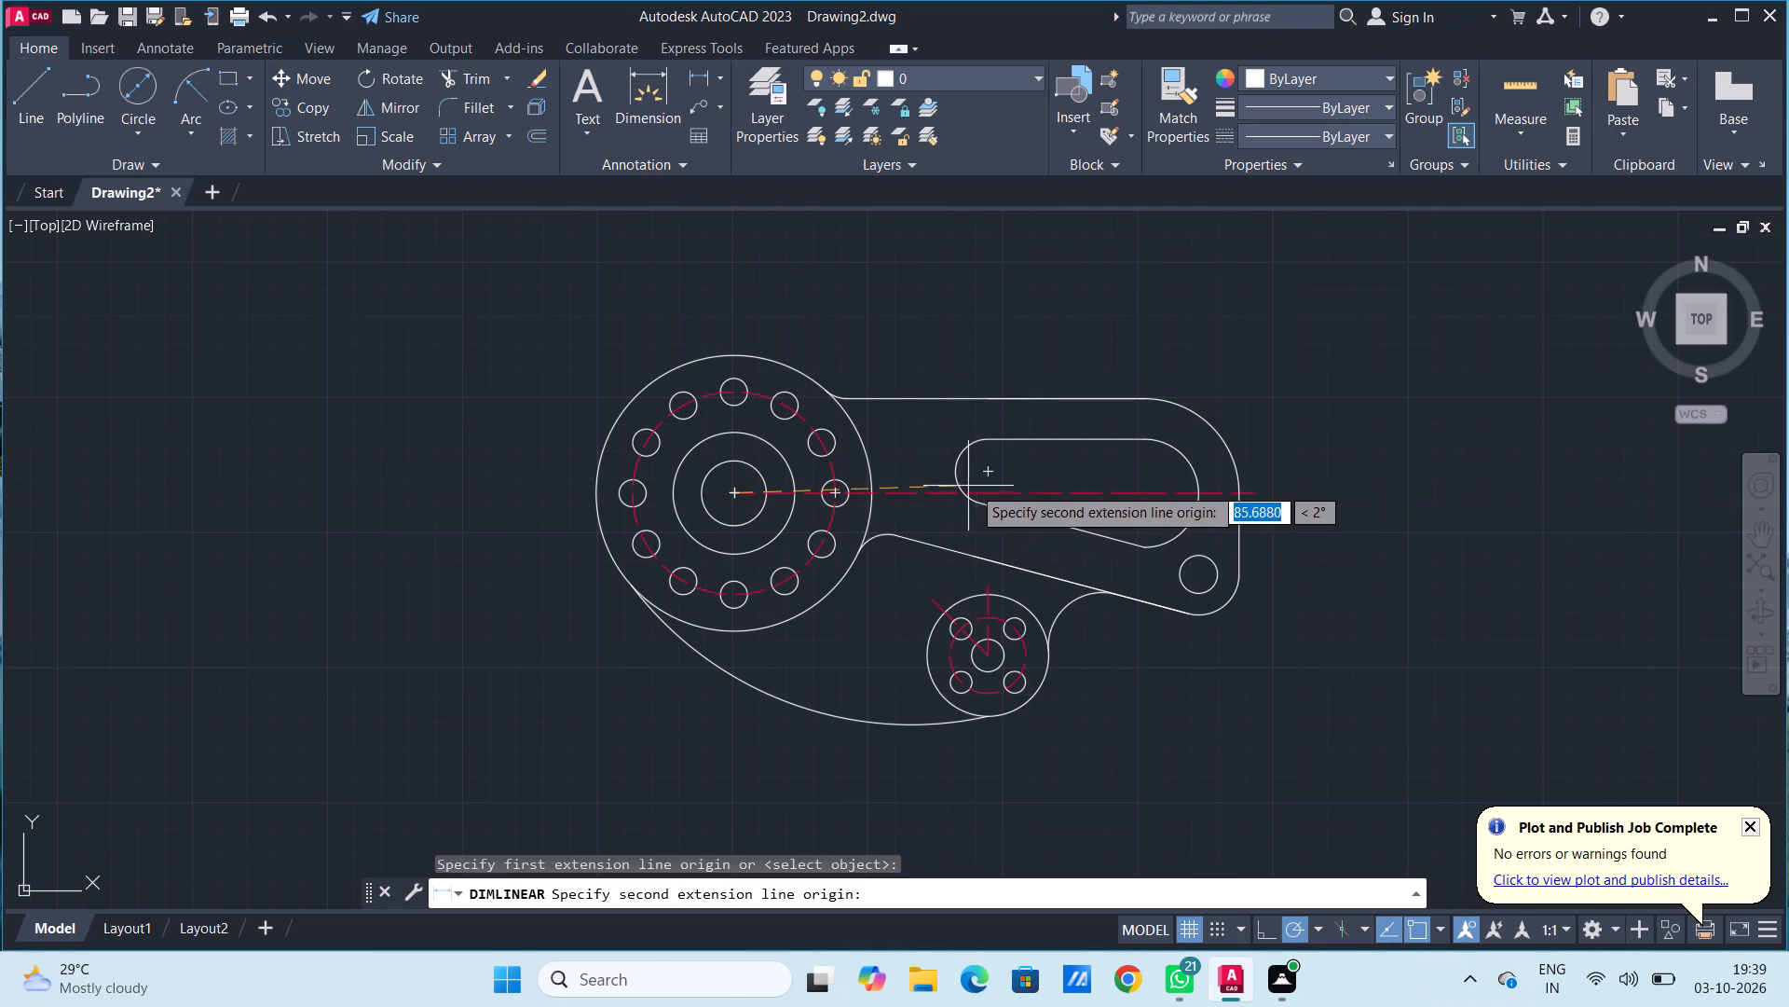
{"action": "left_click", "coordinate": [987, 491]}
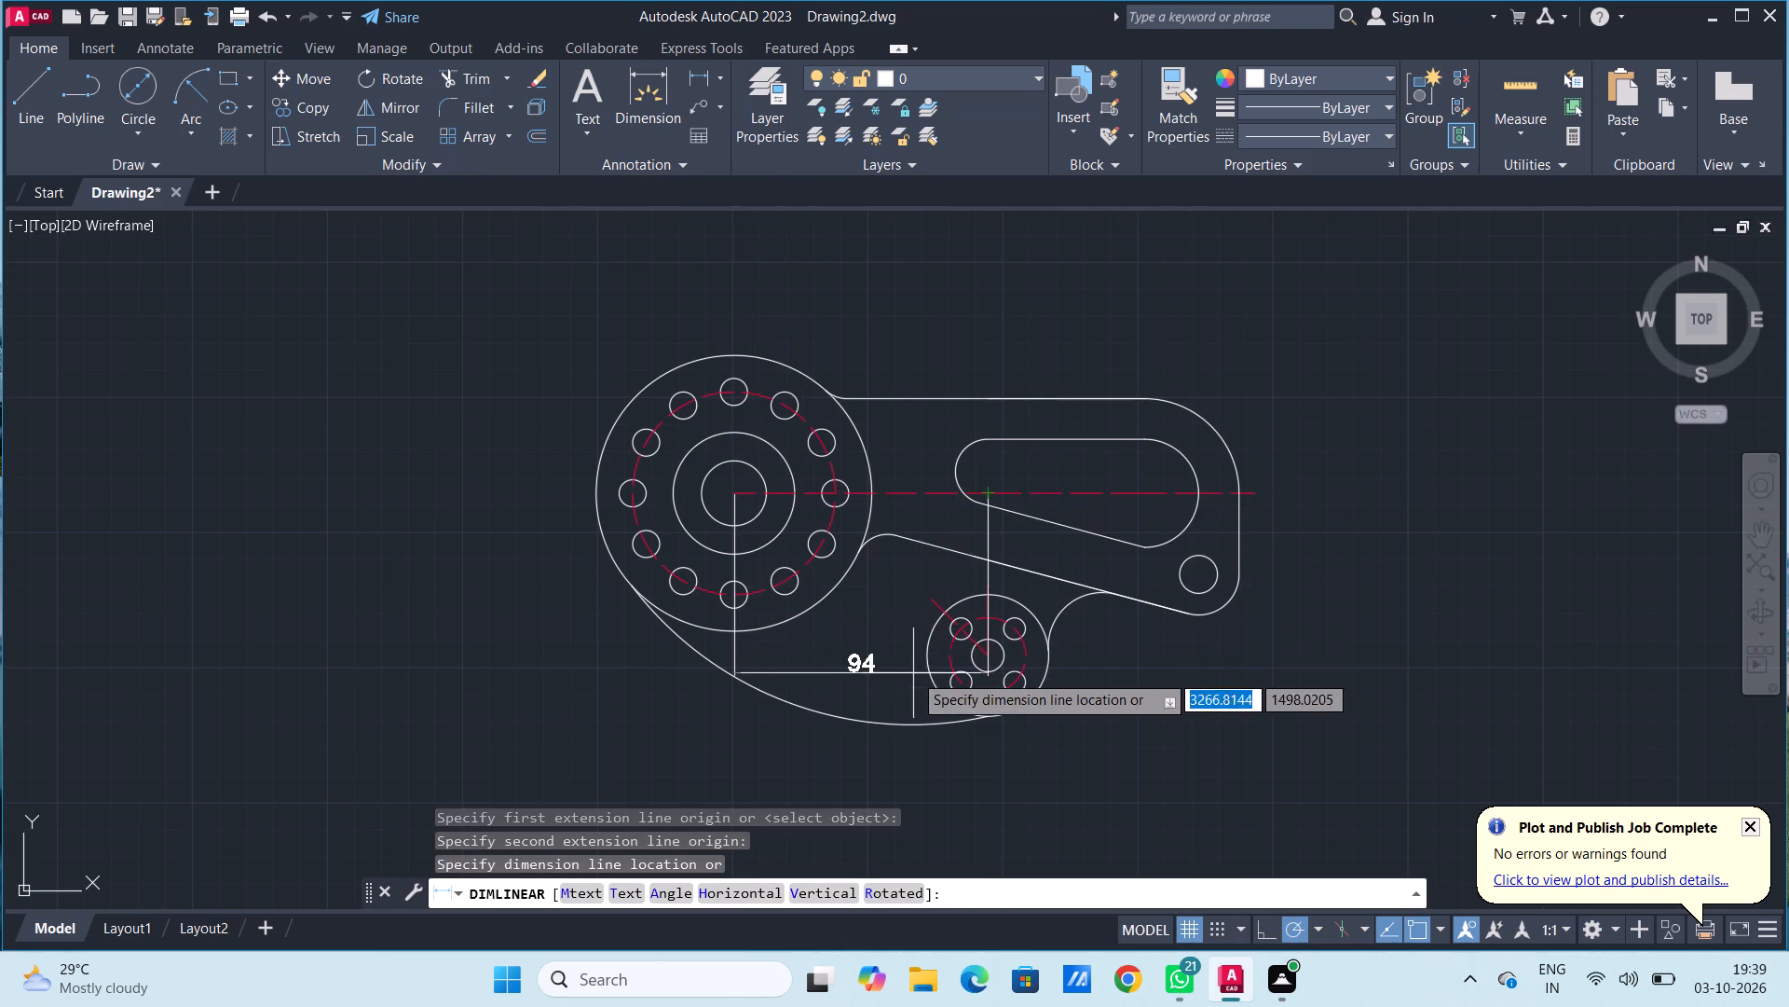
{"action": "scroll", "coordinate": [919, 757], "scroll_direction": "down", "scroll_amount": 2}
{"action": "middle_click_drag", "start_coordinate": [918, 793], "coordinate": [923, 706]}
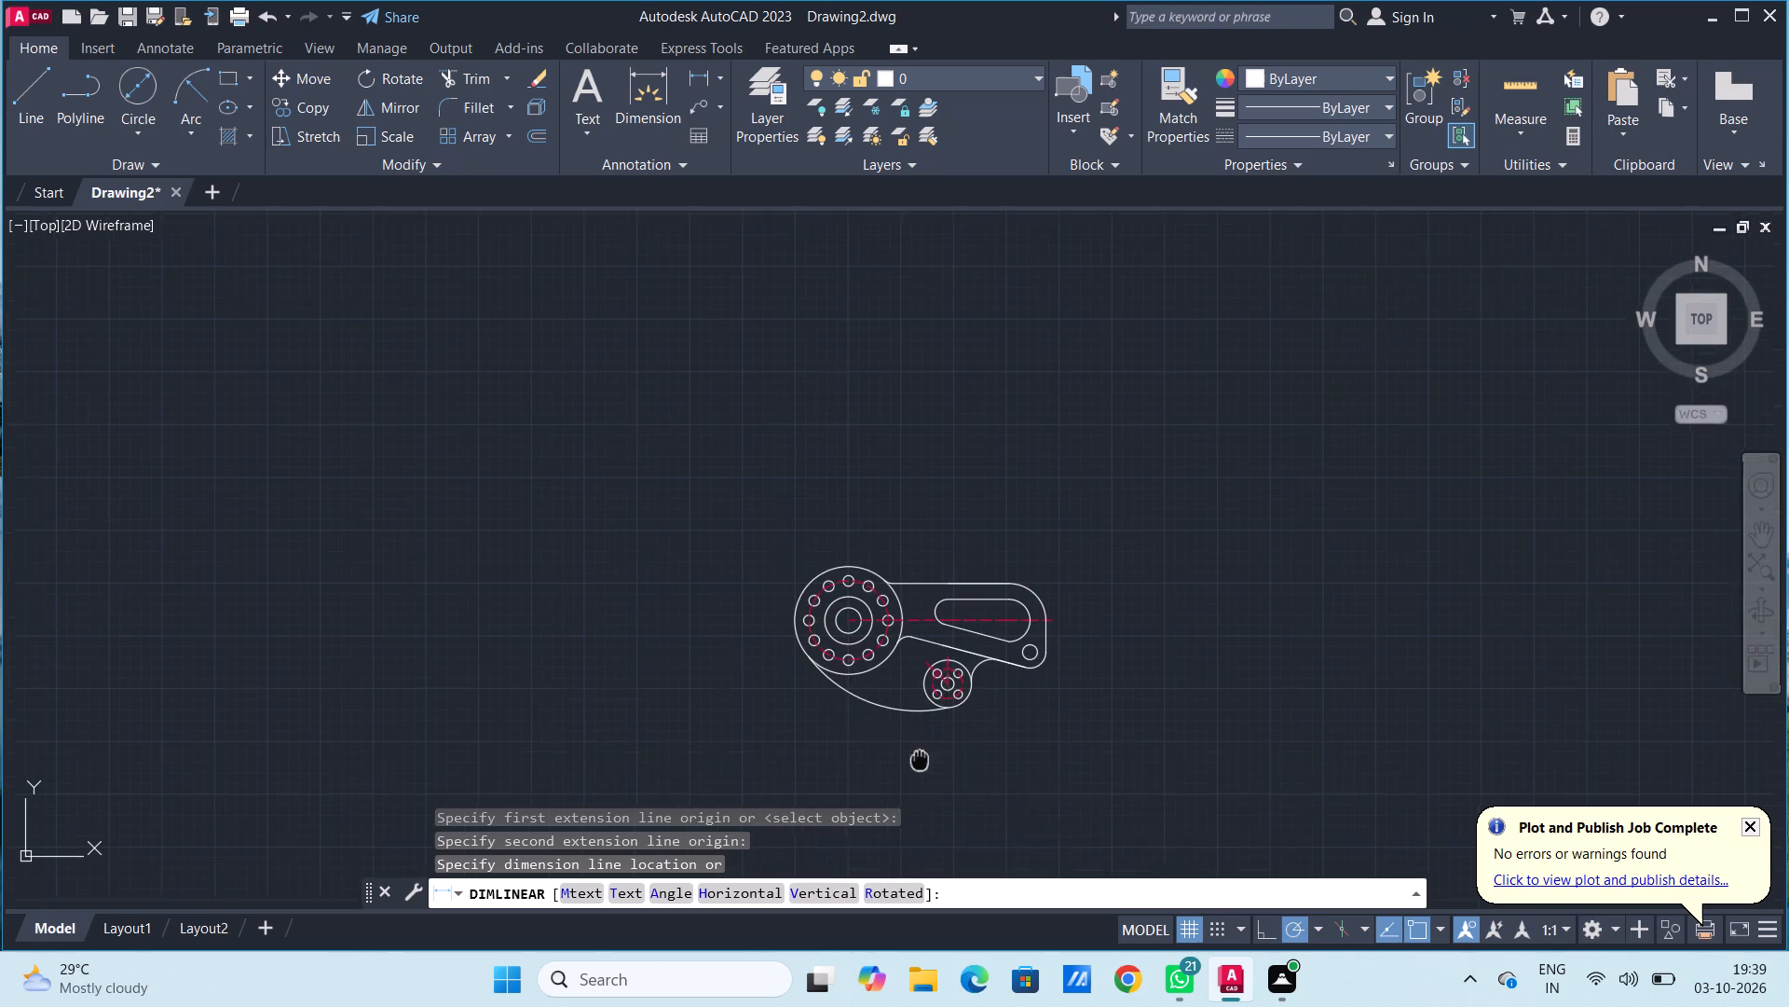
{"action": "middle_click_drag", "start_coordinate": [923, 706], "coordinate": [918, 529]}
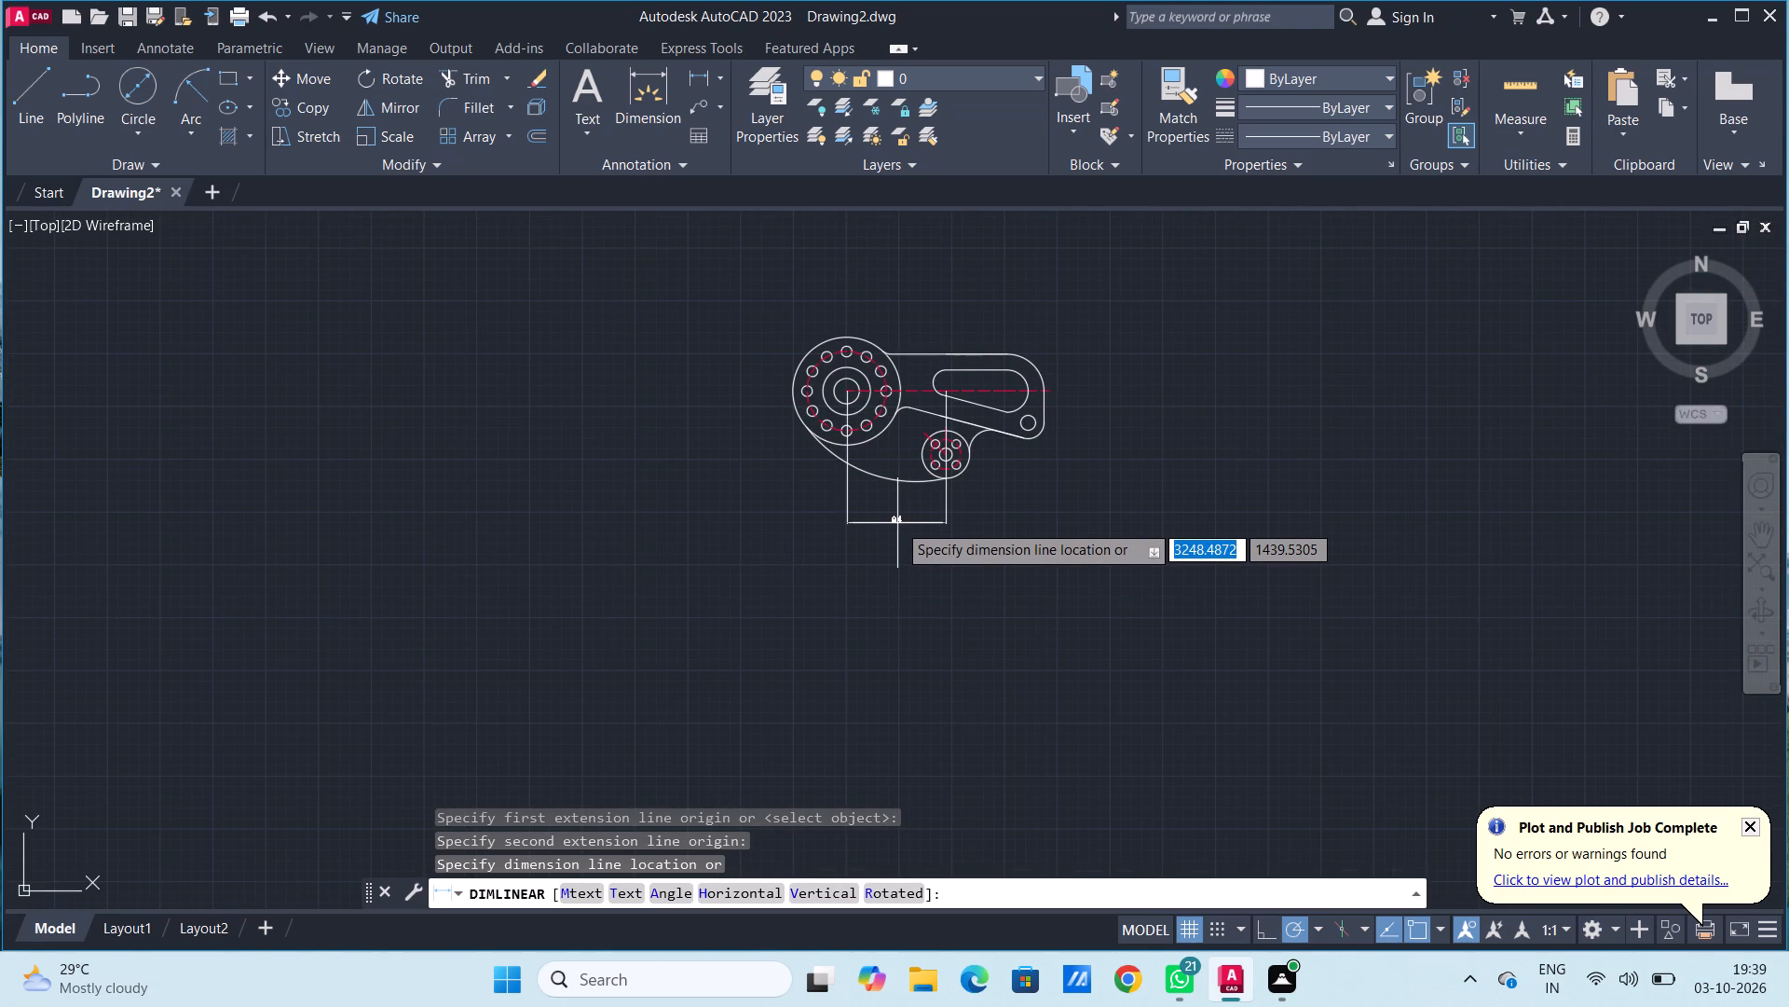
{"action": "left_click", "coordinate": [897, 523]}
Add a horizontal linear dimension from the point above the four-hole flange to the slot's large-arc center, aligned with the first dimension.
{"action": "scroll", "coordinate": [949, 394], "scroll_direction": "up", "scroll_amount": 3}
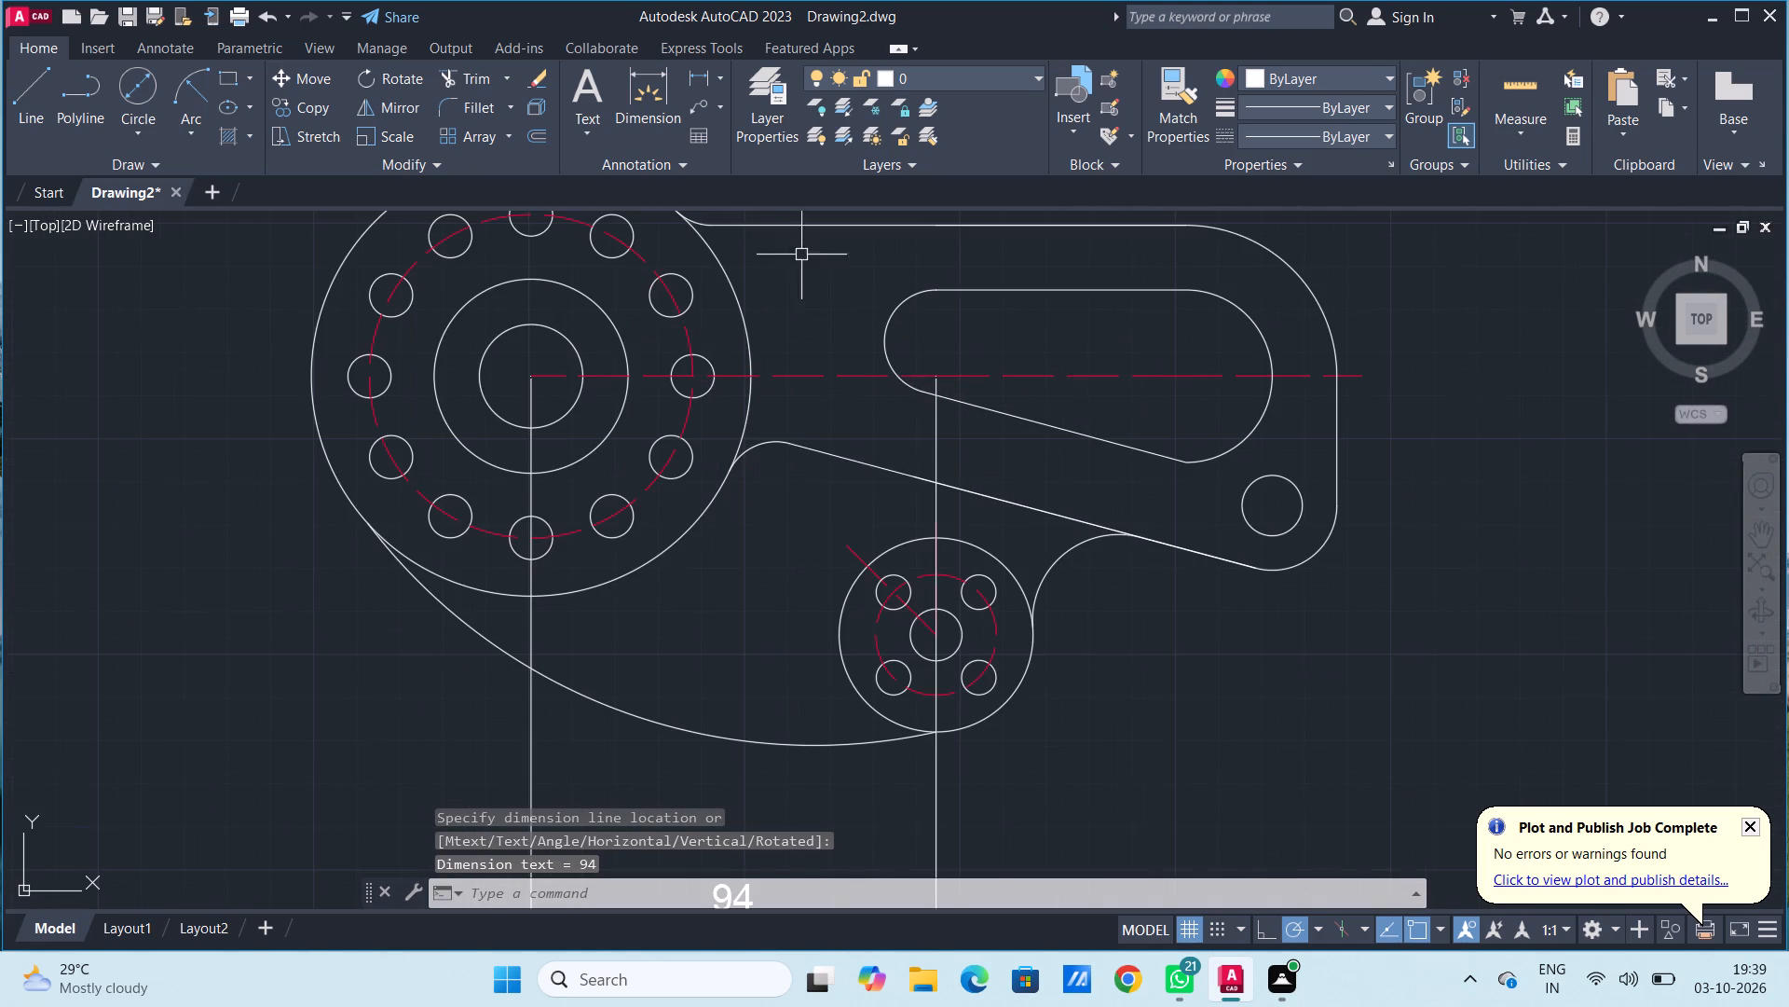
{"action": "left_click", "coordinate": [696, 80]}
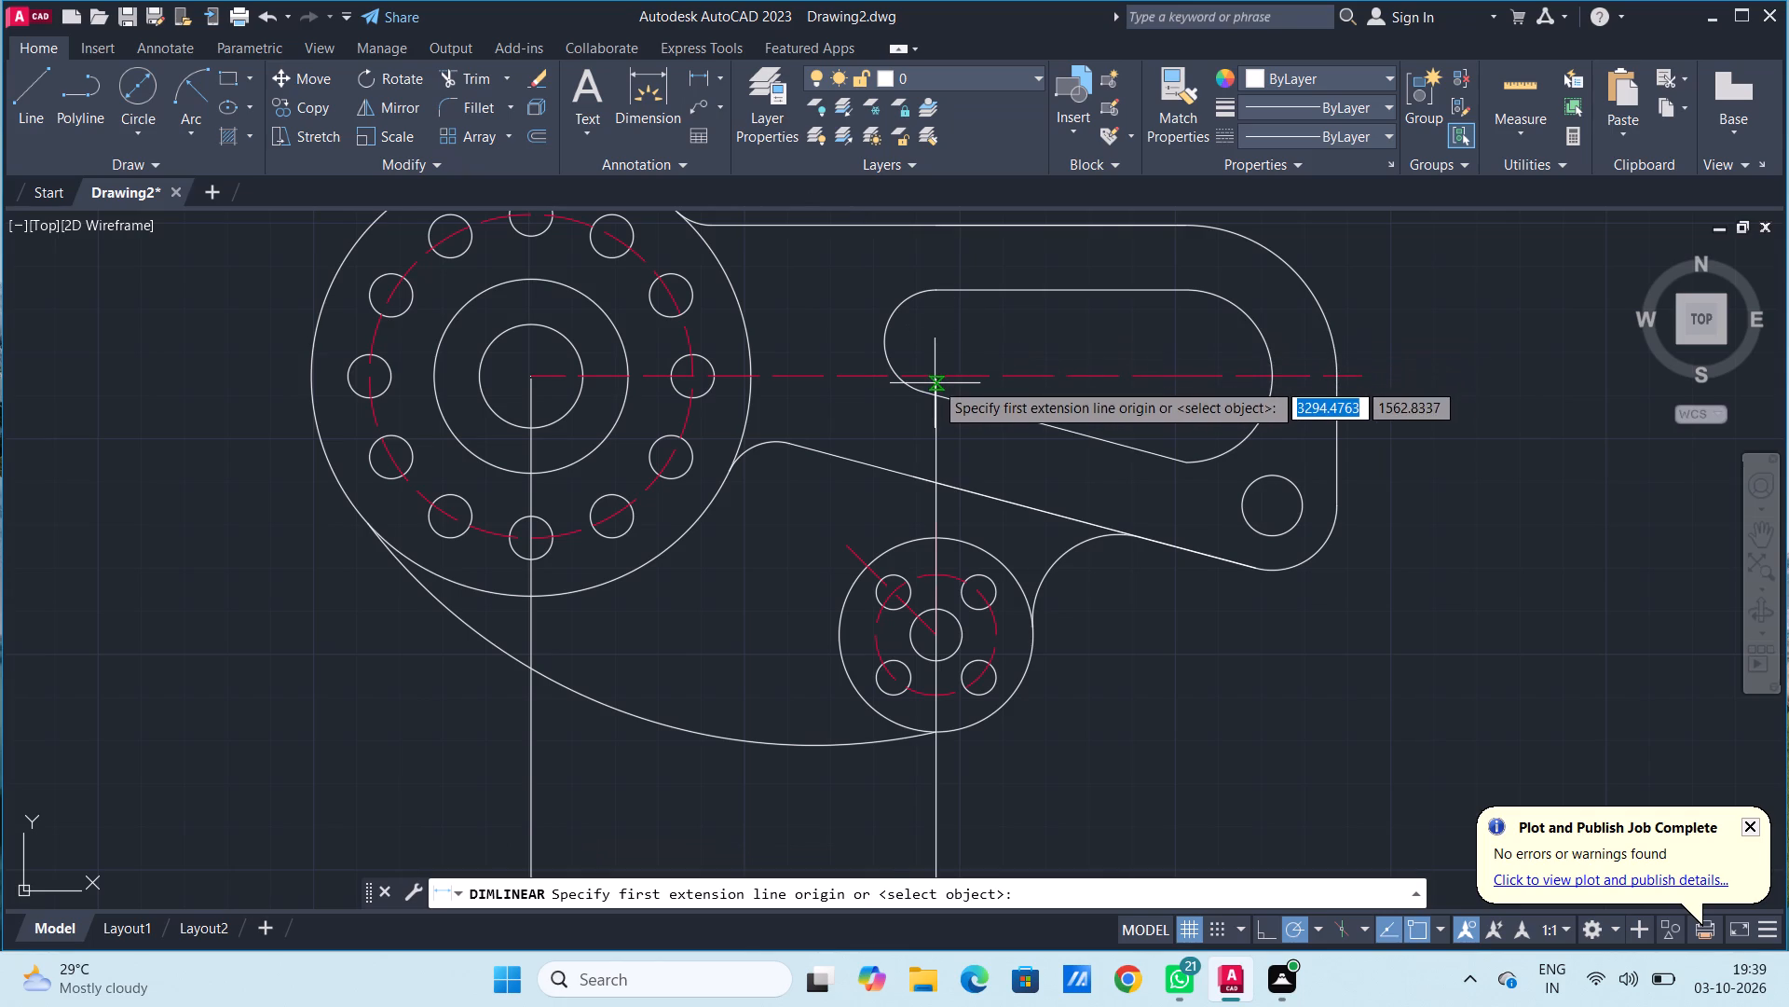
{"action": "left_click", "coordinate": [935, 379]}
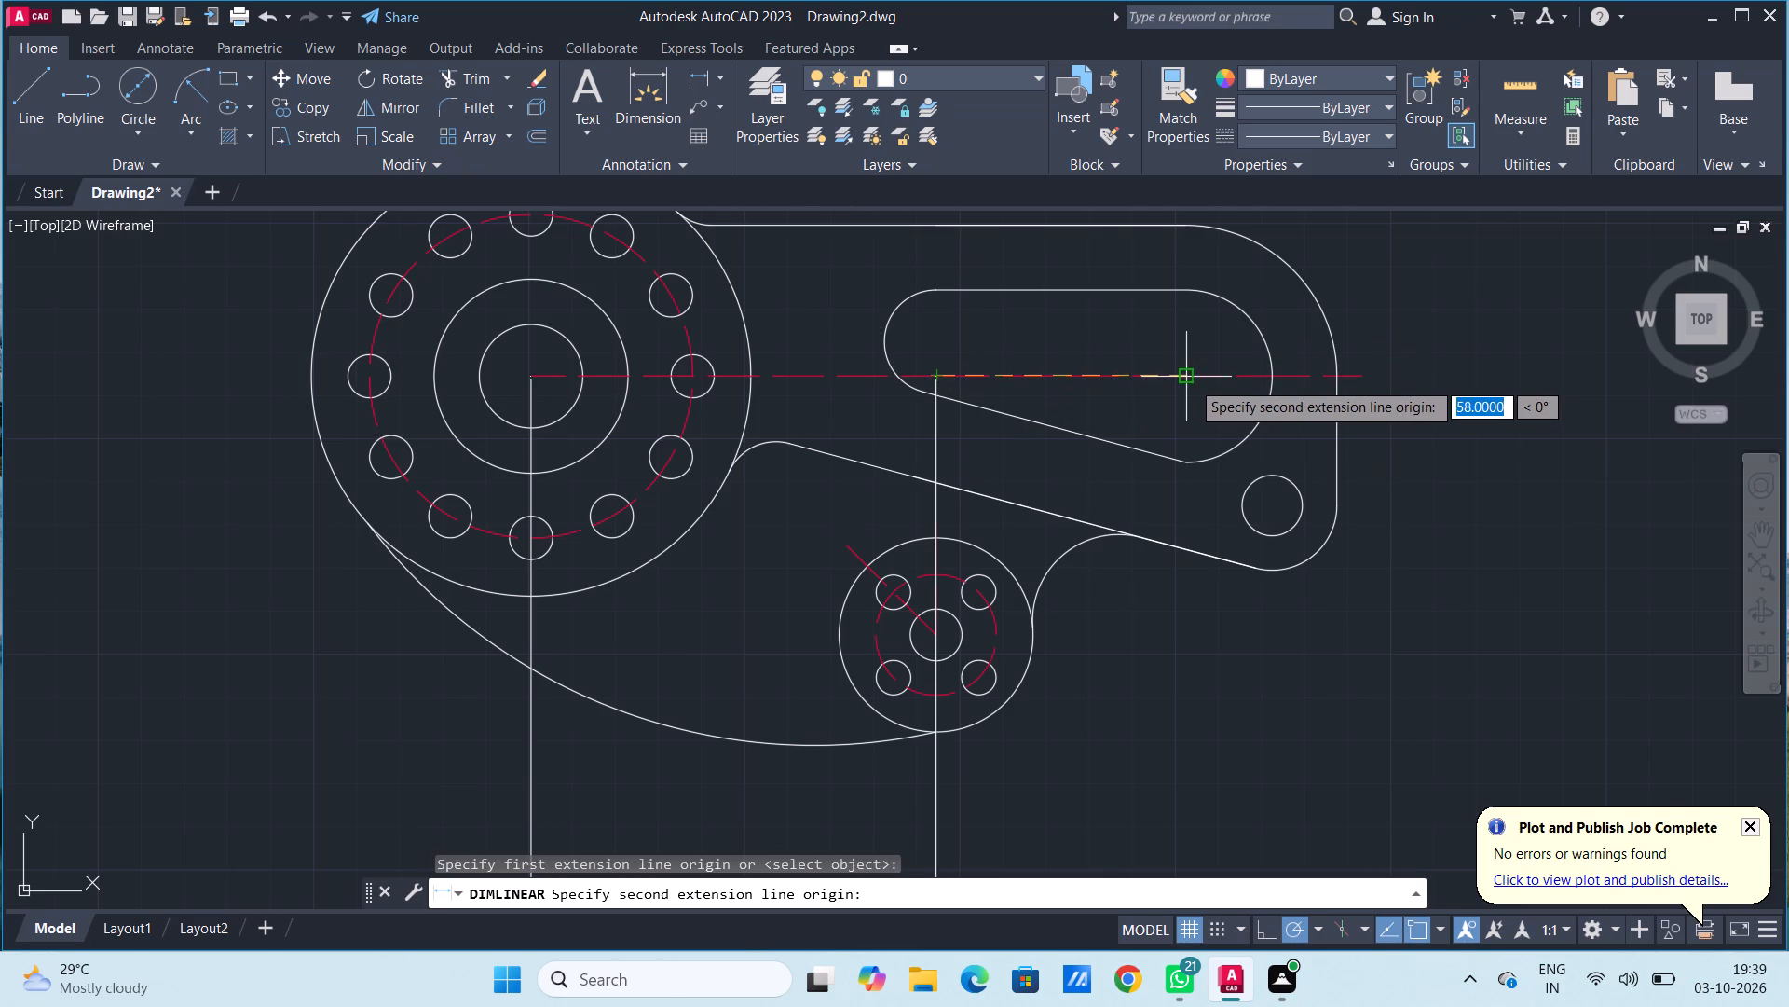
{"action": "left_click", "coordinate": [1190, 380]}
{"action": "scroll", "coordinate": [1155, 612], "scroll_direction": "down", "scroll_amount": 2}
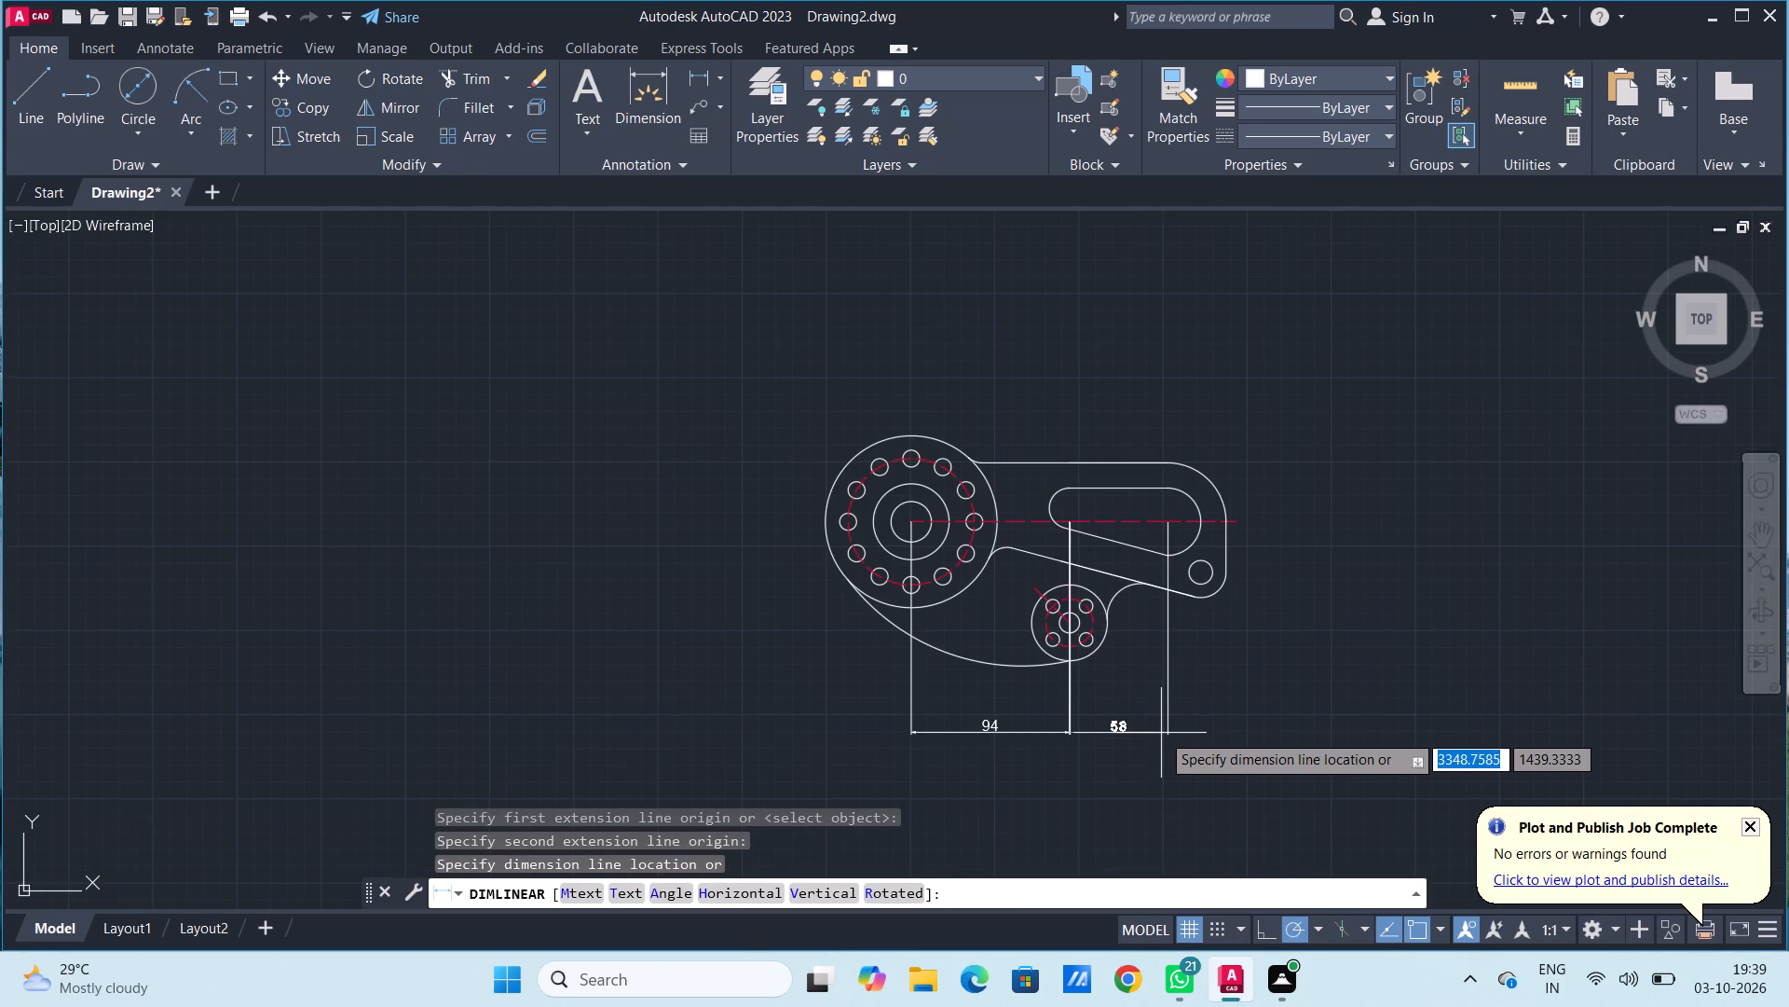
{"action": "left_click", "coordinate": [1161, 733]}
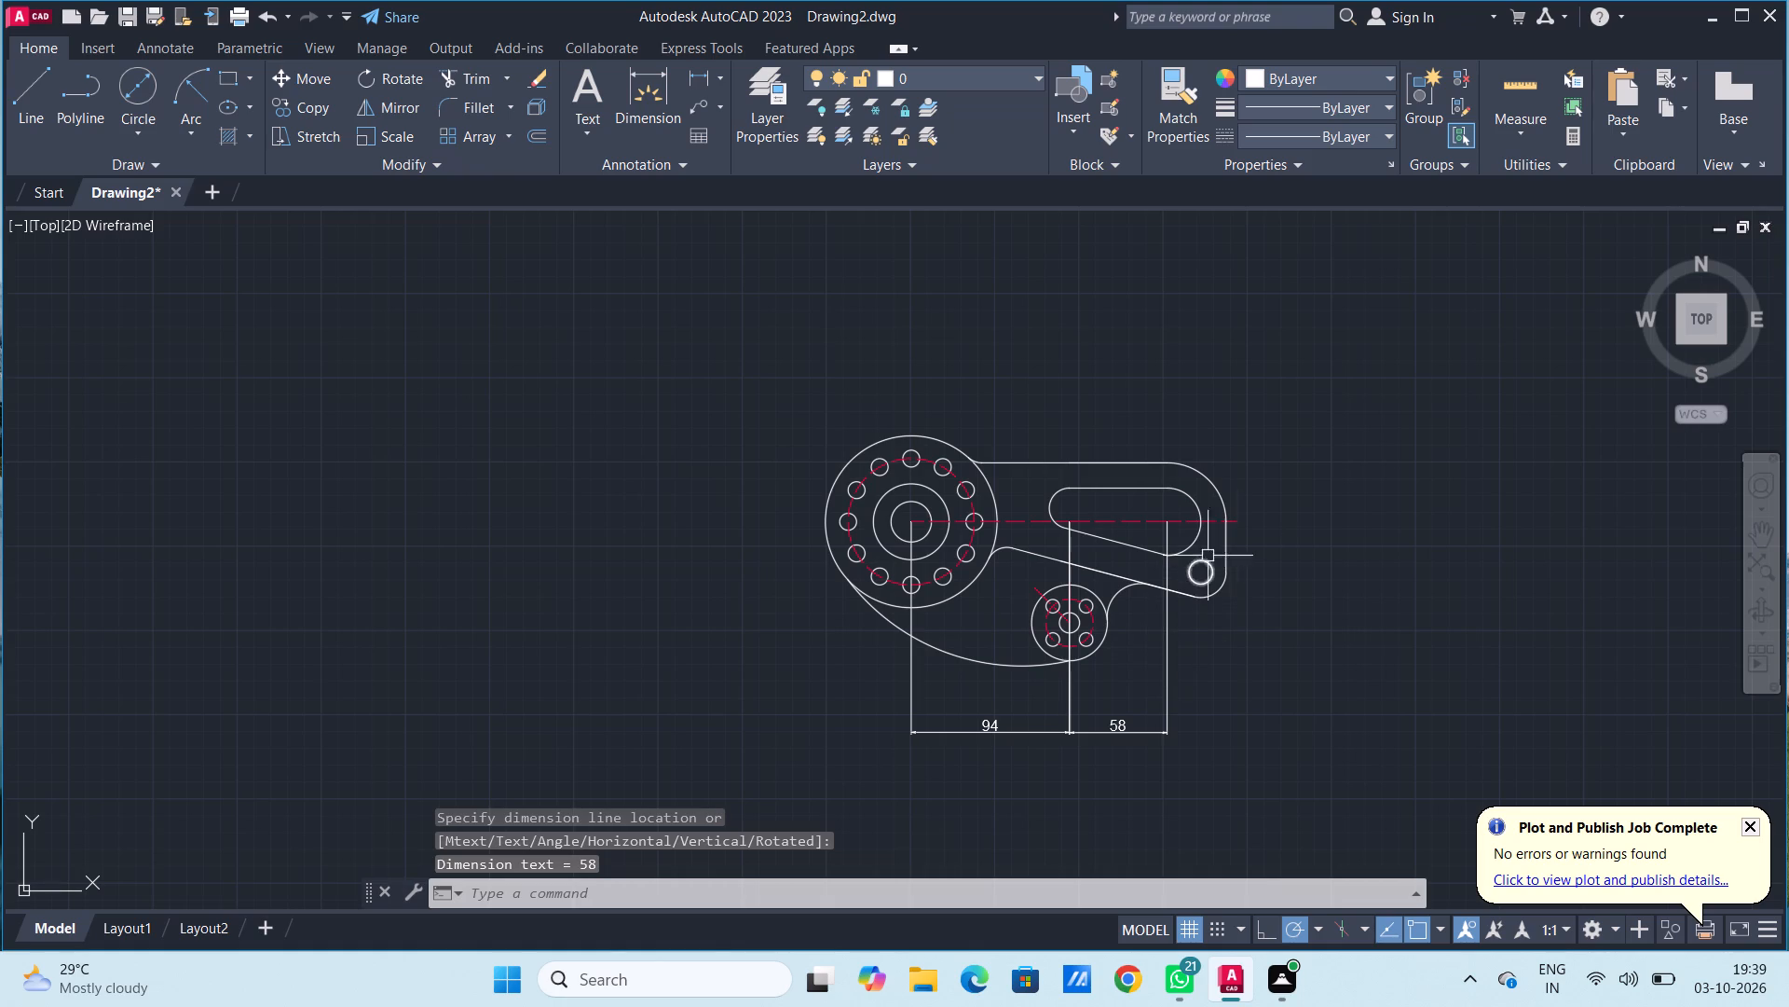
Add a vertical linear dimension beyond the part's slotted end, from the centerline at the slot's end to the small corner hole's center.
{"action": "scroll", "coordinate": [1250, 527], "scroll_direction": "up", "scroll_amount": 2}
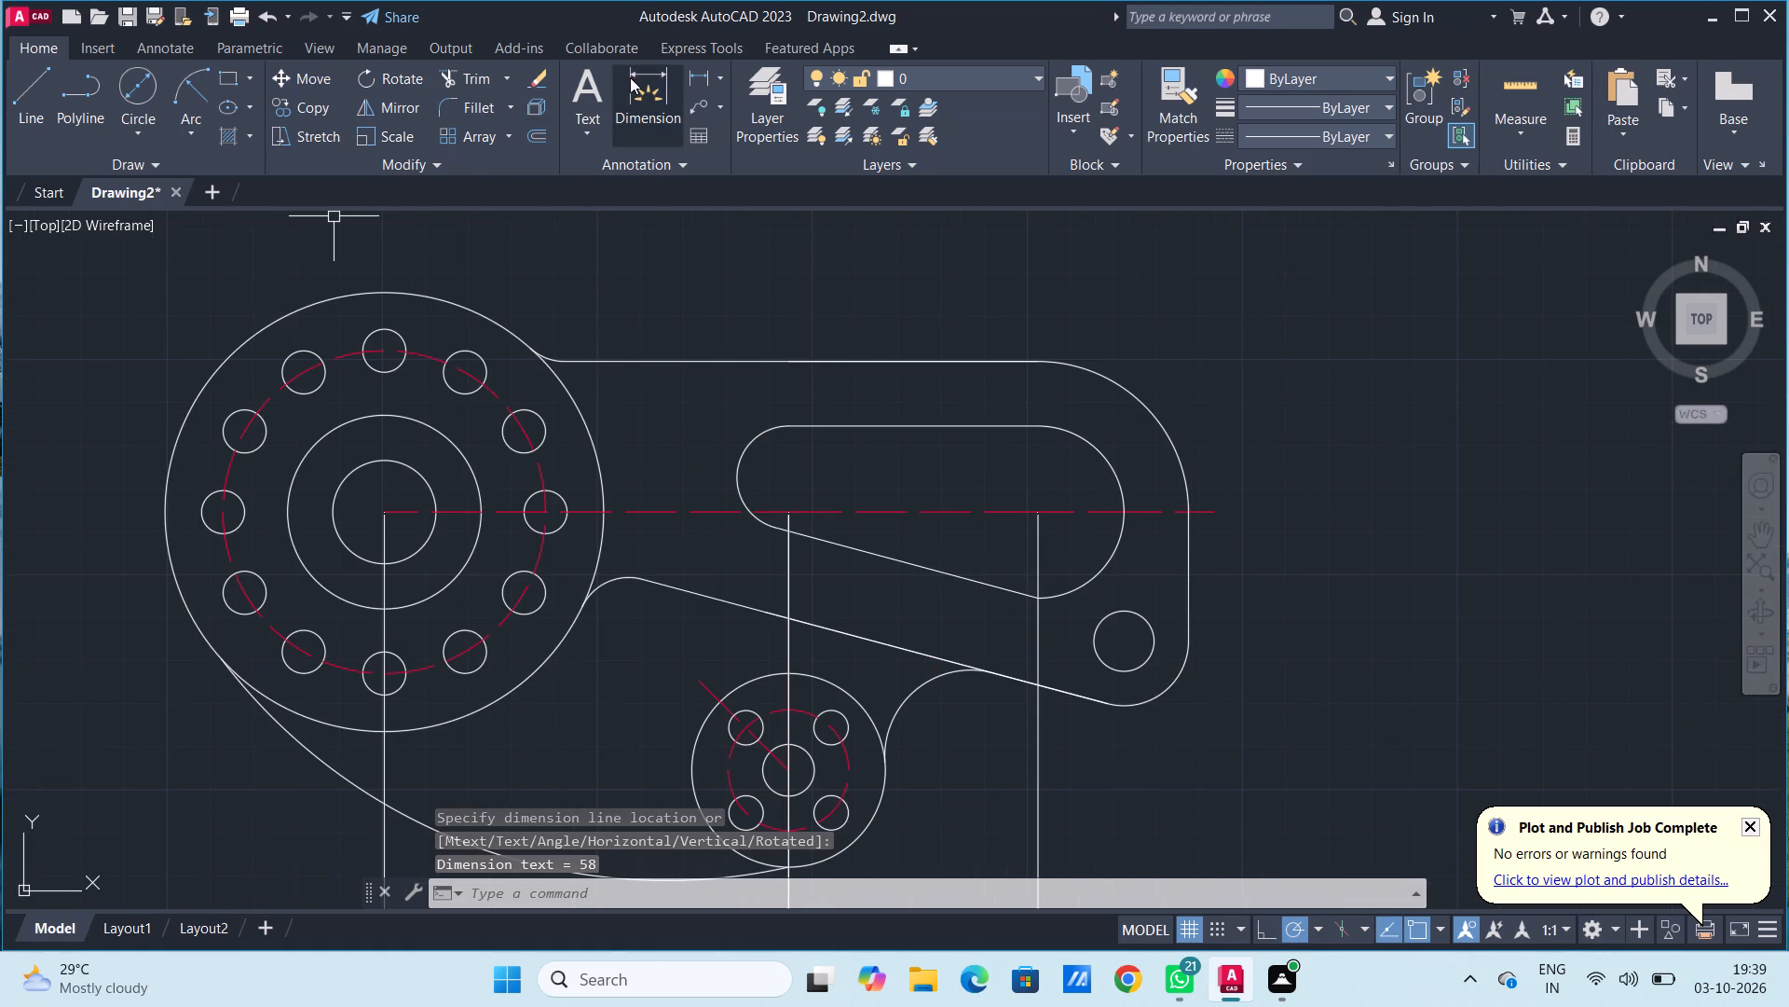
{"action": "left_click", "coordinate": [705, 71]}
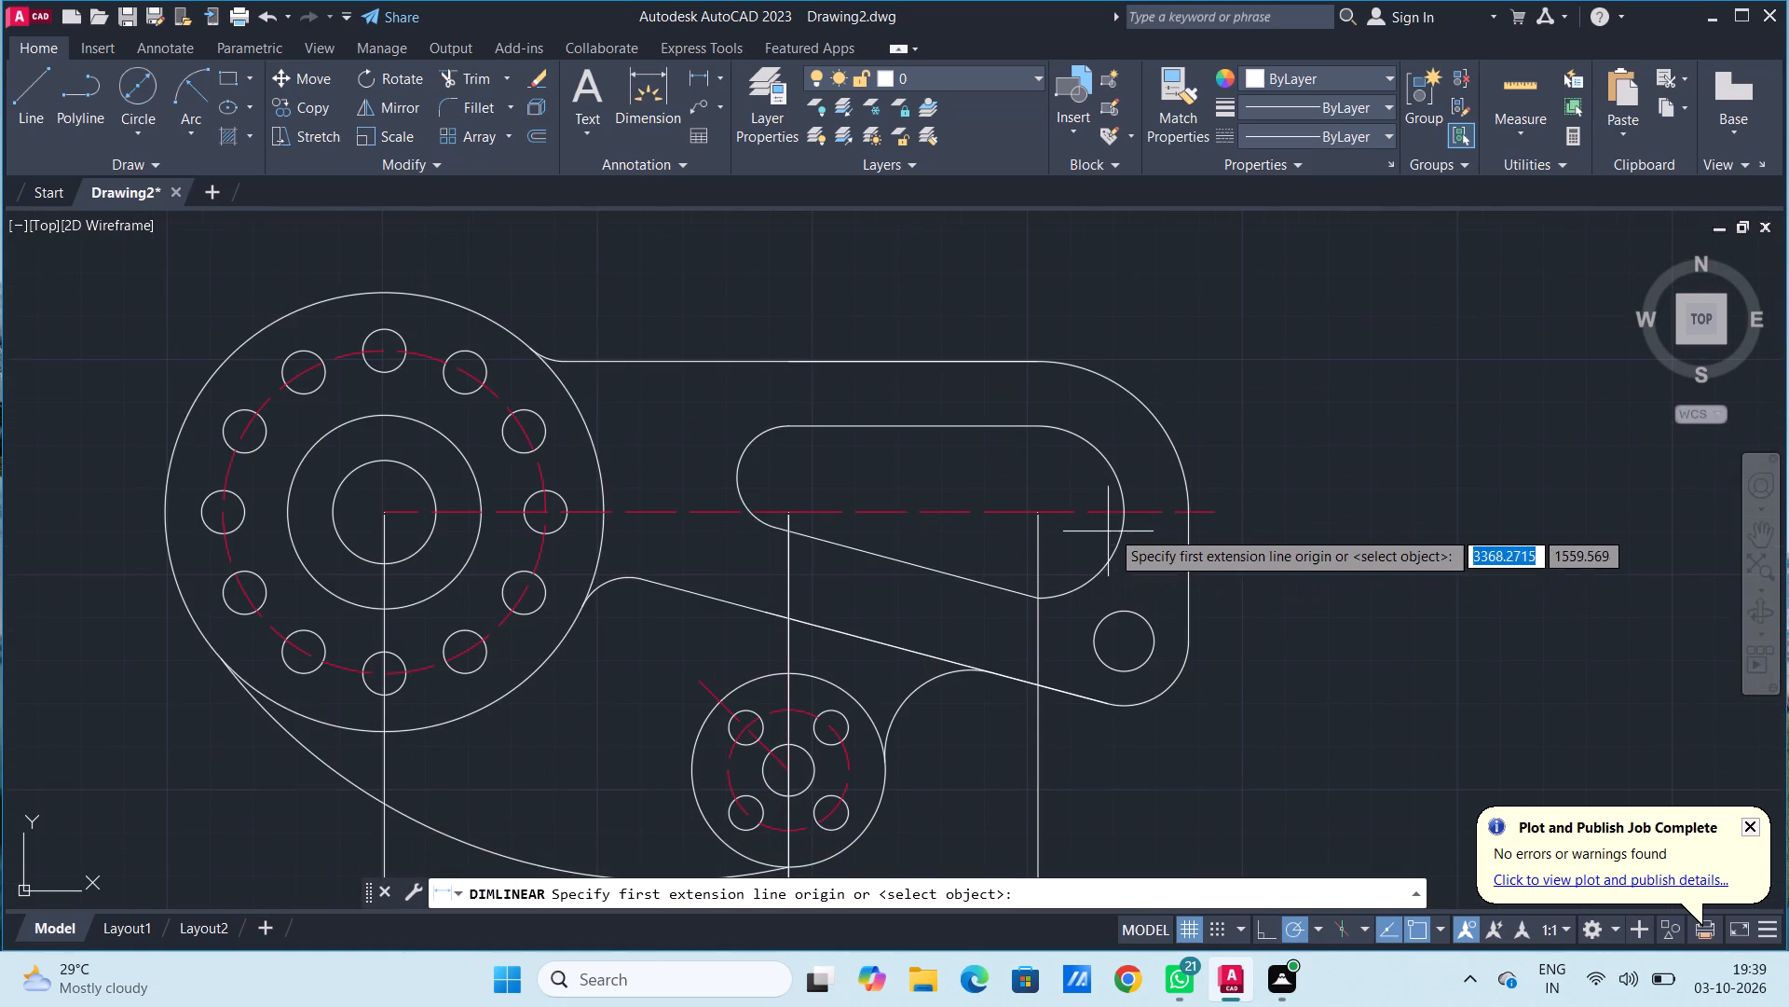
{"action": "left_click", "coordinate": [1128, 512]}
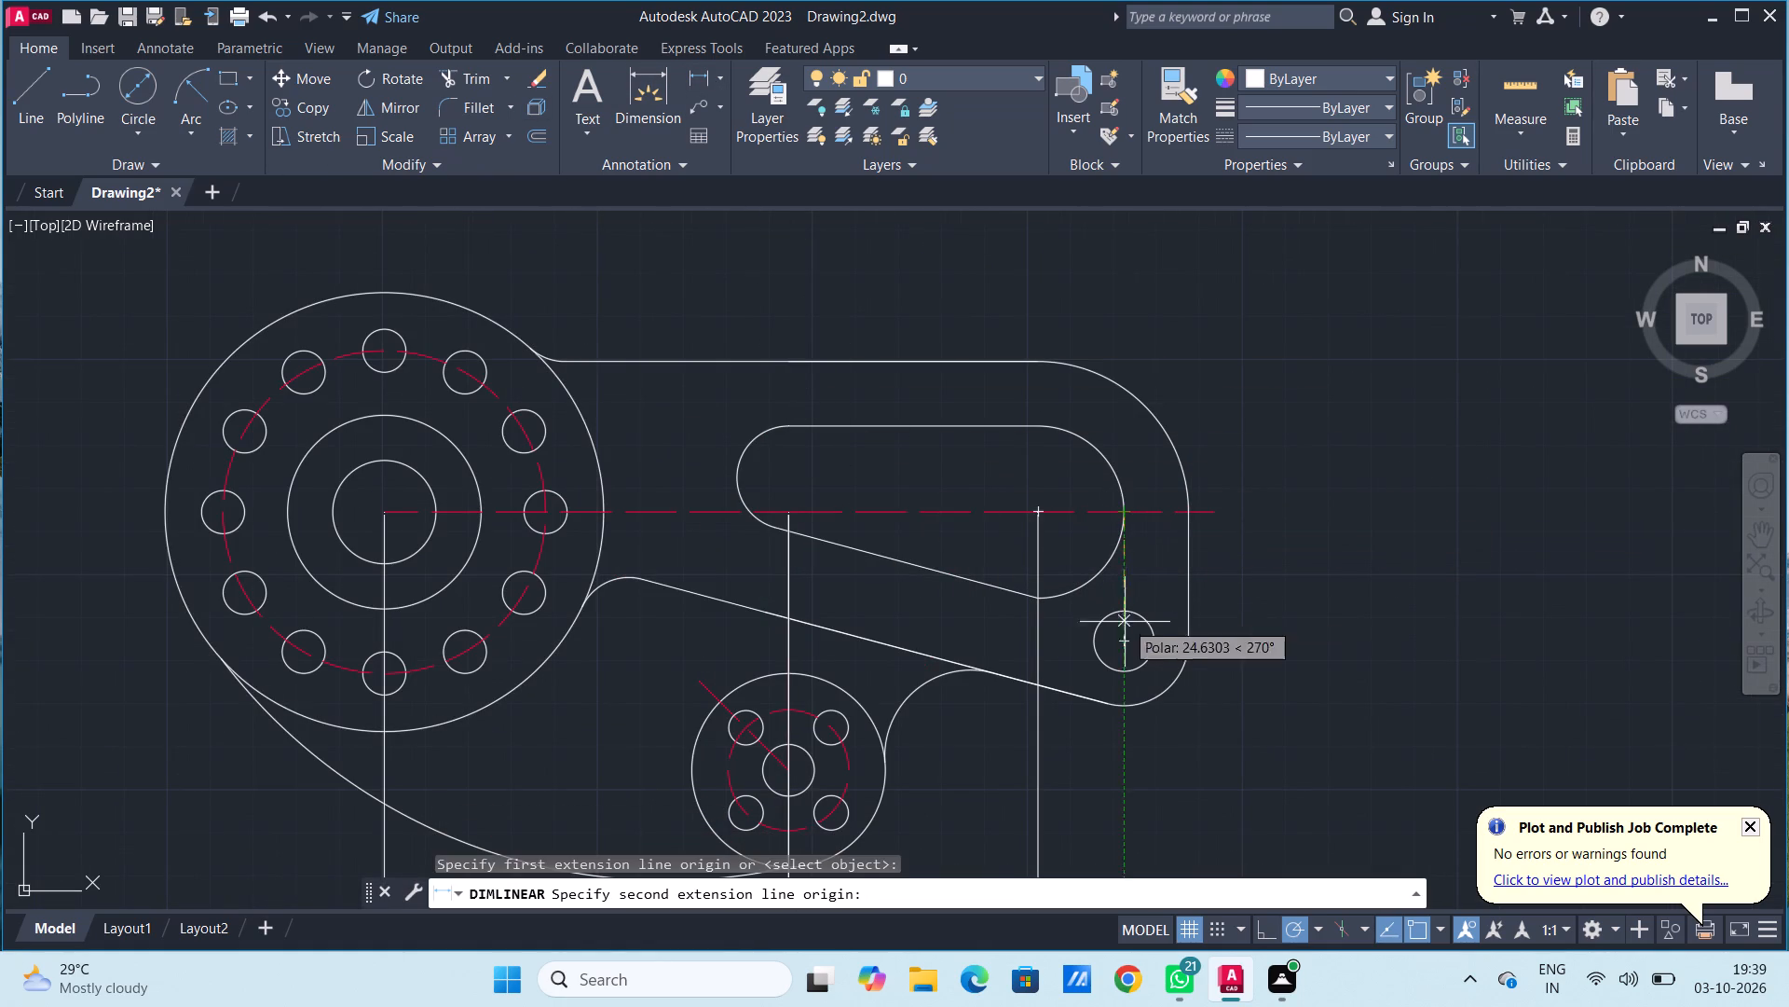
{"action": "left_click", "coordinate": [1121, 644]}
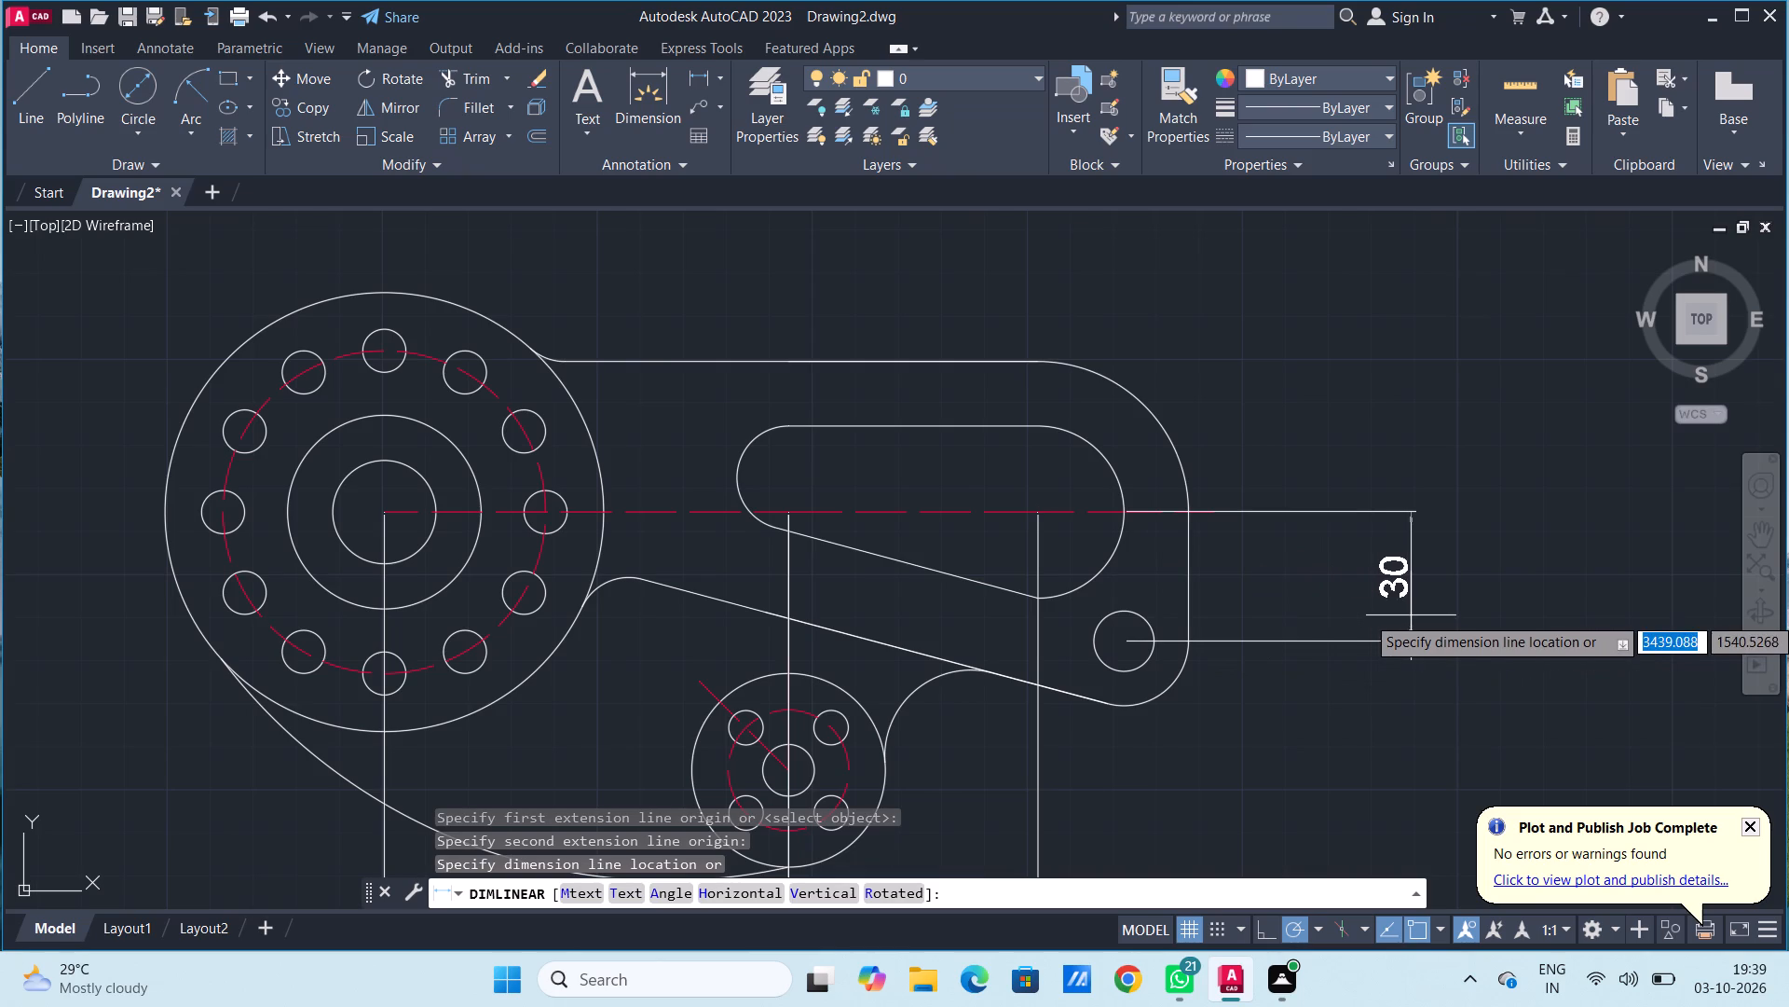
{"action": "left_click", "coordinate": [1373, 617]}
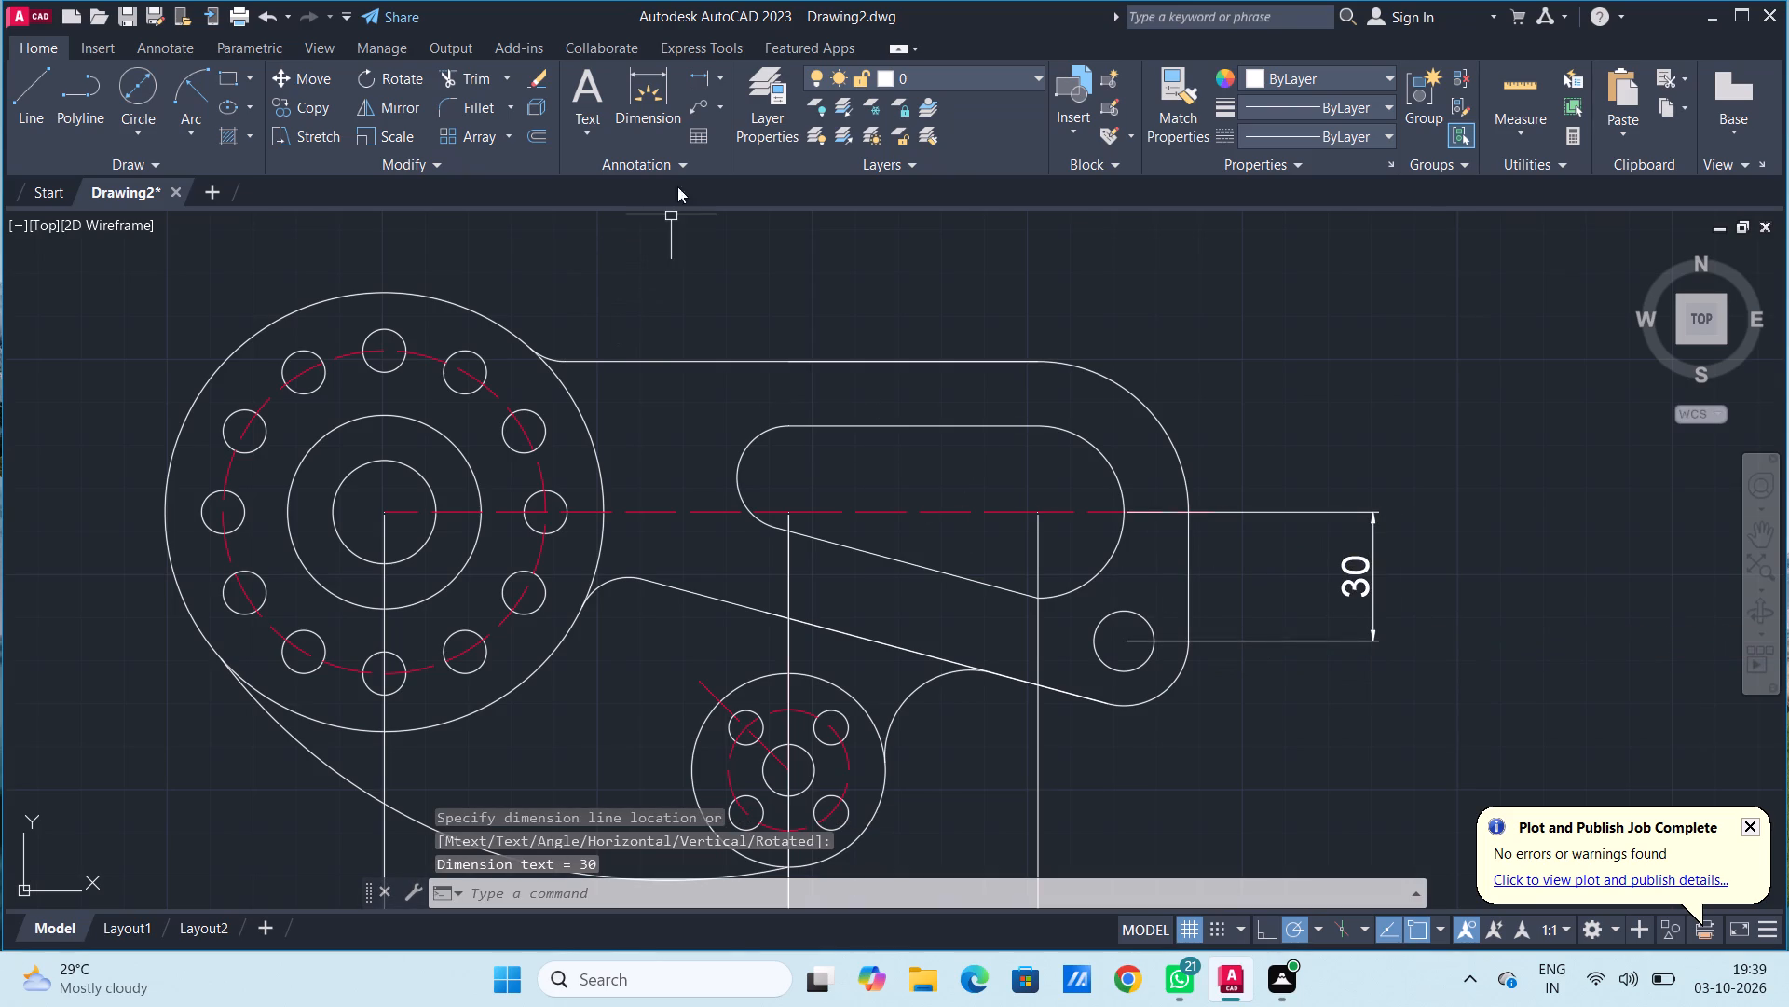
Add a horizontal linear dimension from the slot's large-arc center to the small corner hole's center, aligned with the dimension row below the part.
{"action": "left_click", "coordinate": [693, 82]}
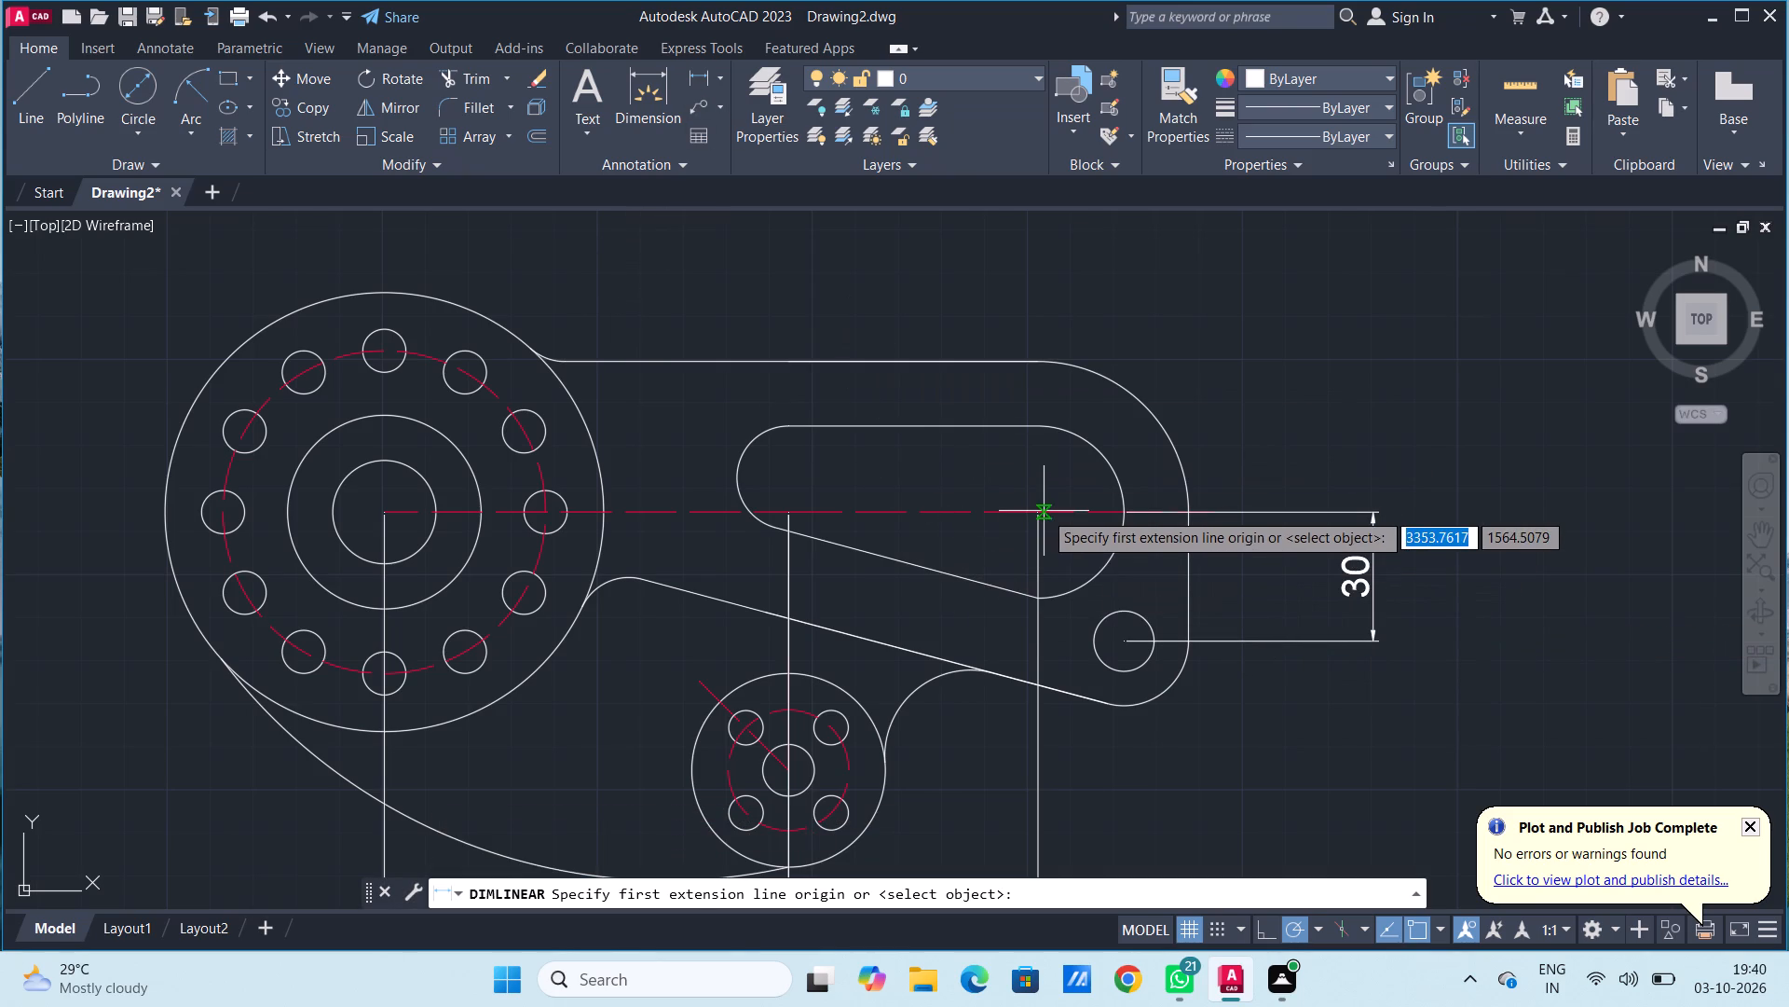
{"action": "left_click", "coordinate": [1039, 508]}
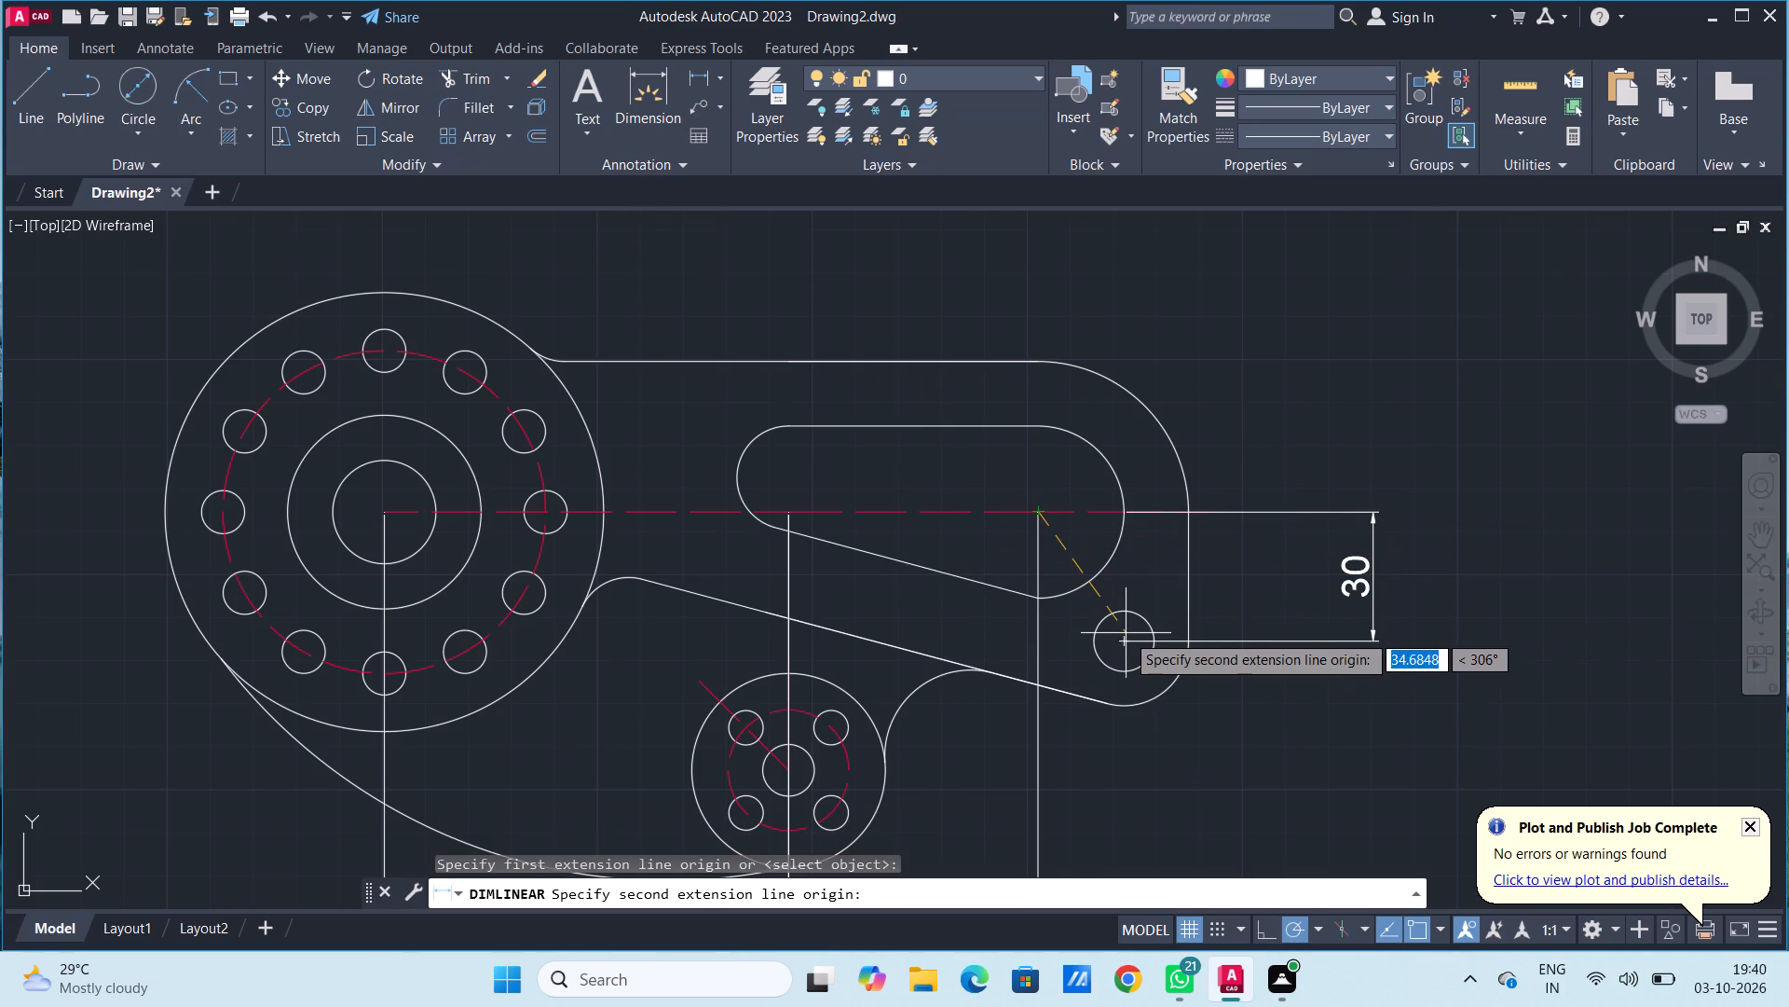
{"action": "left_click", "coordinate": [1127, 637]}
{"action": "scroll", "coordinate": [1124, 735], "scroll_direction": "down", "scroll_amount": 1}
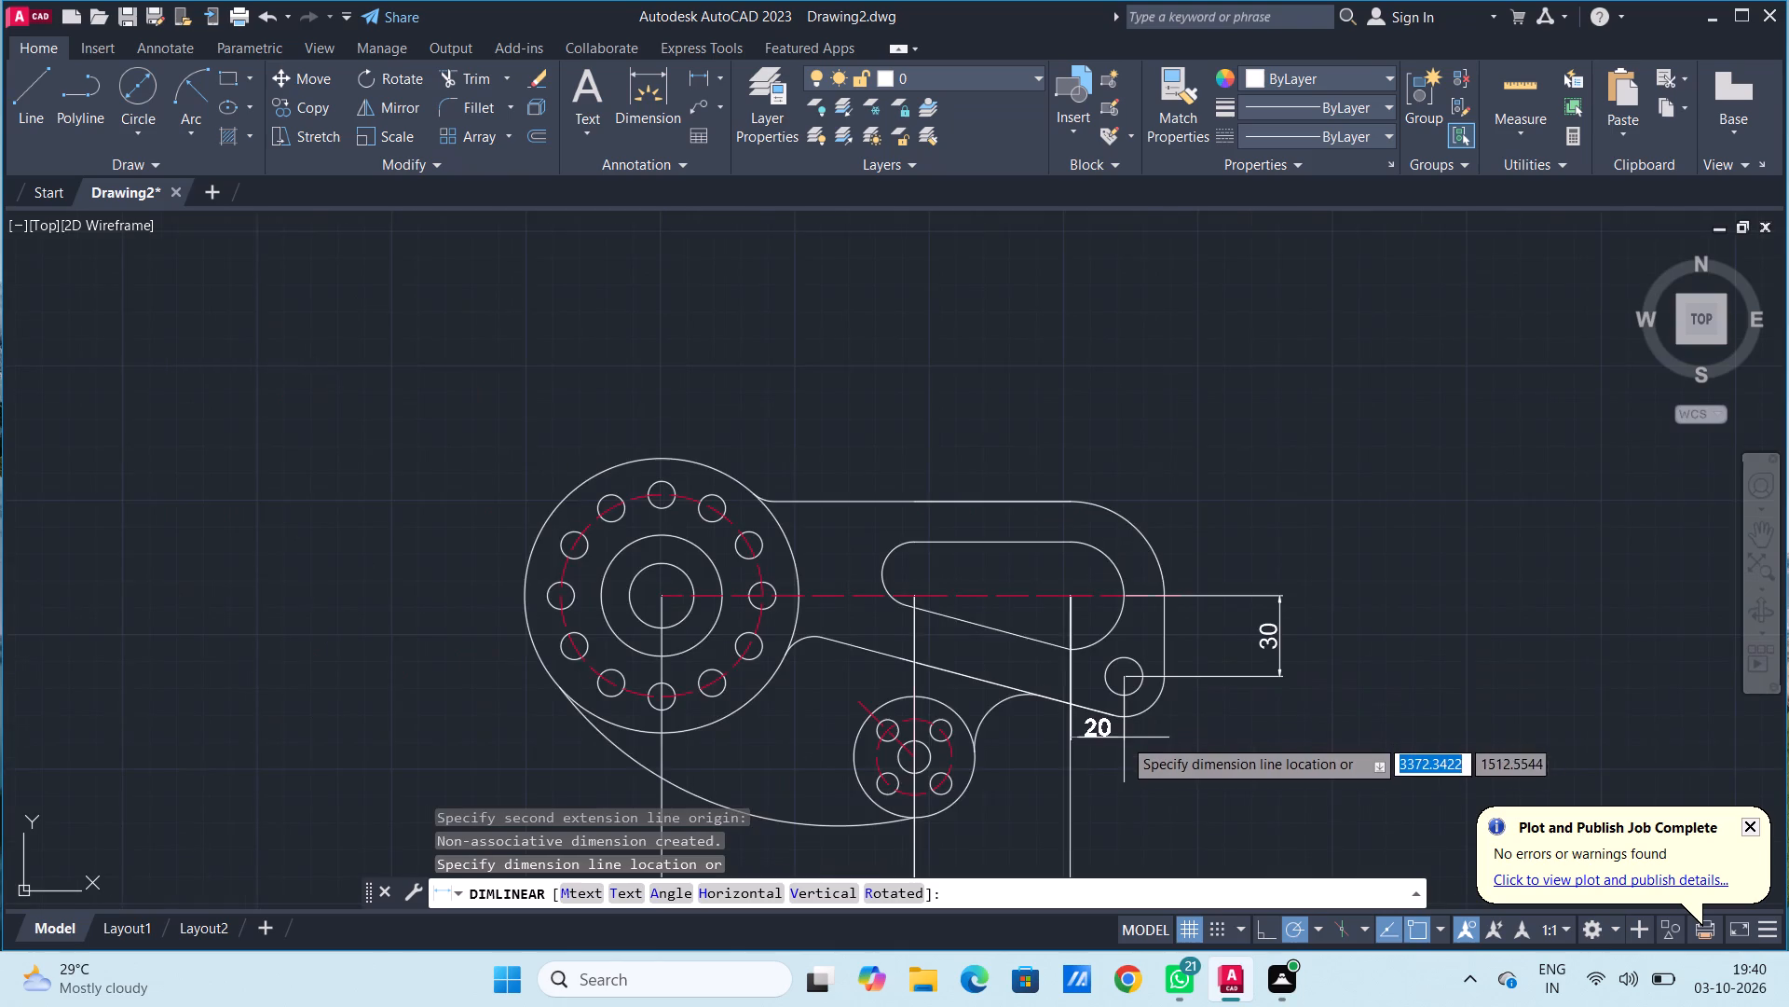
{"action": "scroll", "coordinate": [1123, 738], "scroll_direction": "down", "scroll_amount": 1}
{"action": "middle_click_drag", "start_coordinate": [1123, 738], "coordinate": [1103, 578]}
{"action": "scroll", "coordinate": [1103, 578], "scroll_direction": "up", "scroll_amount": 1}
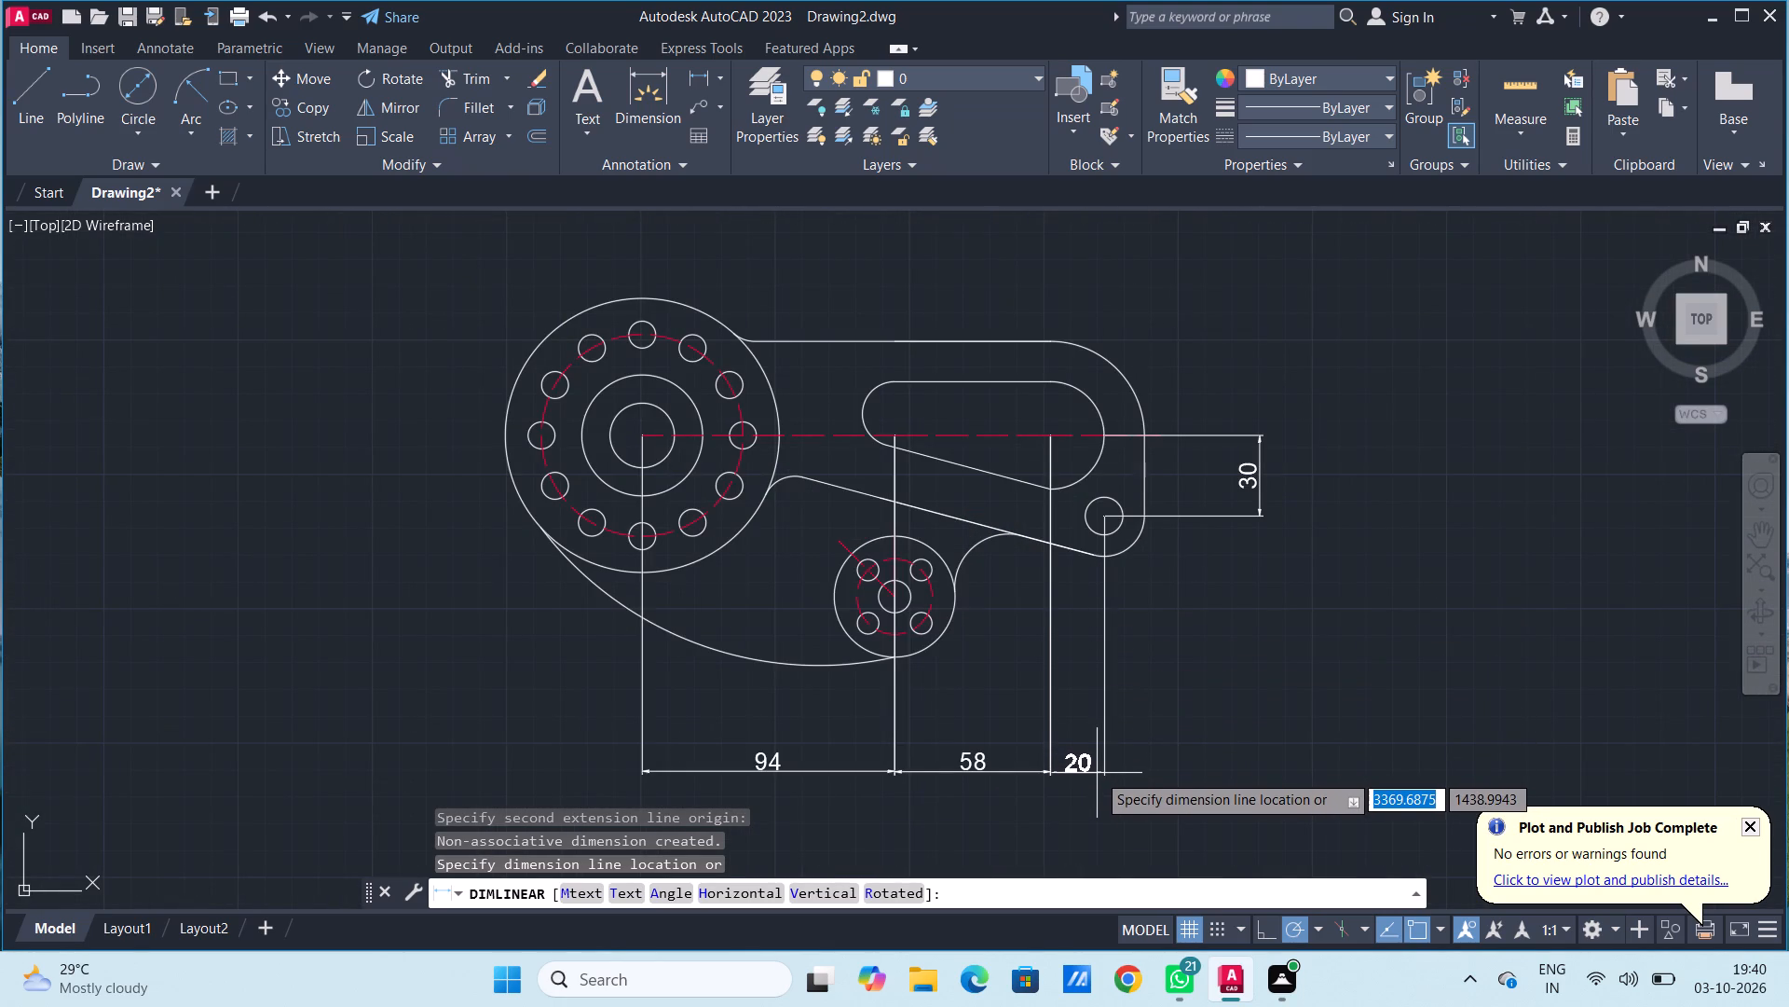
{"action": "left_click", "coordinate": [1097, 773]}
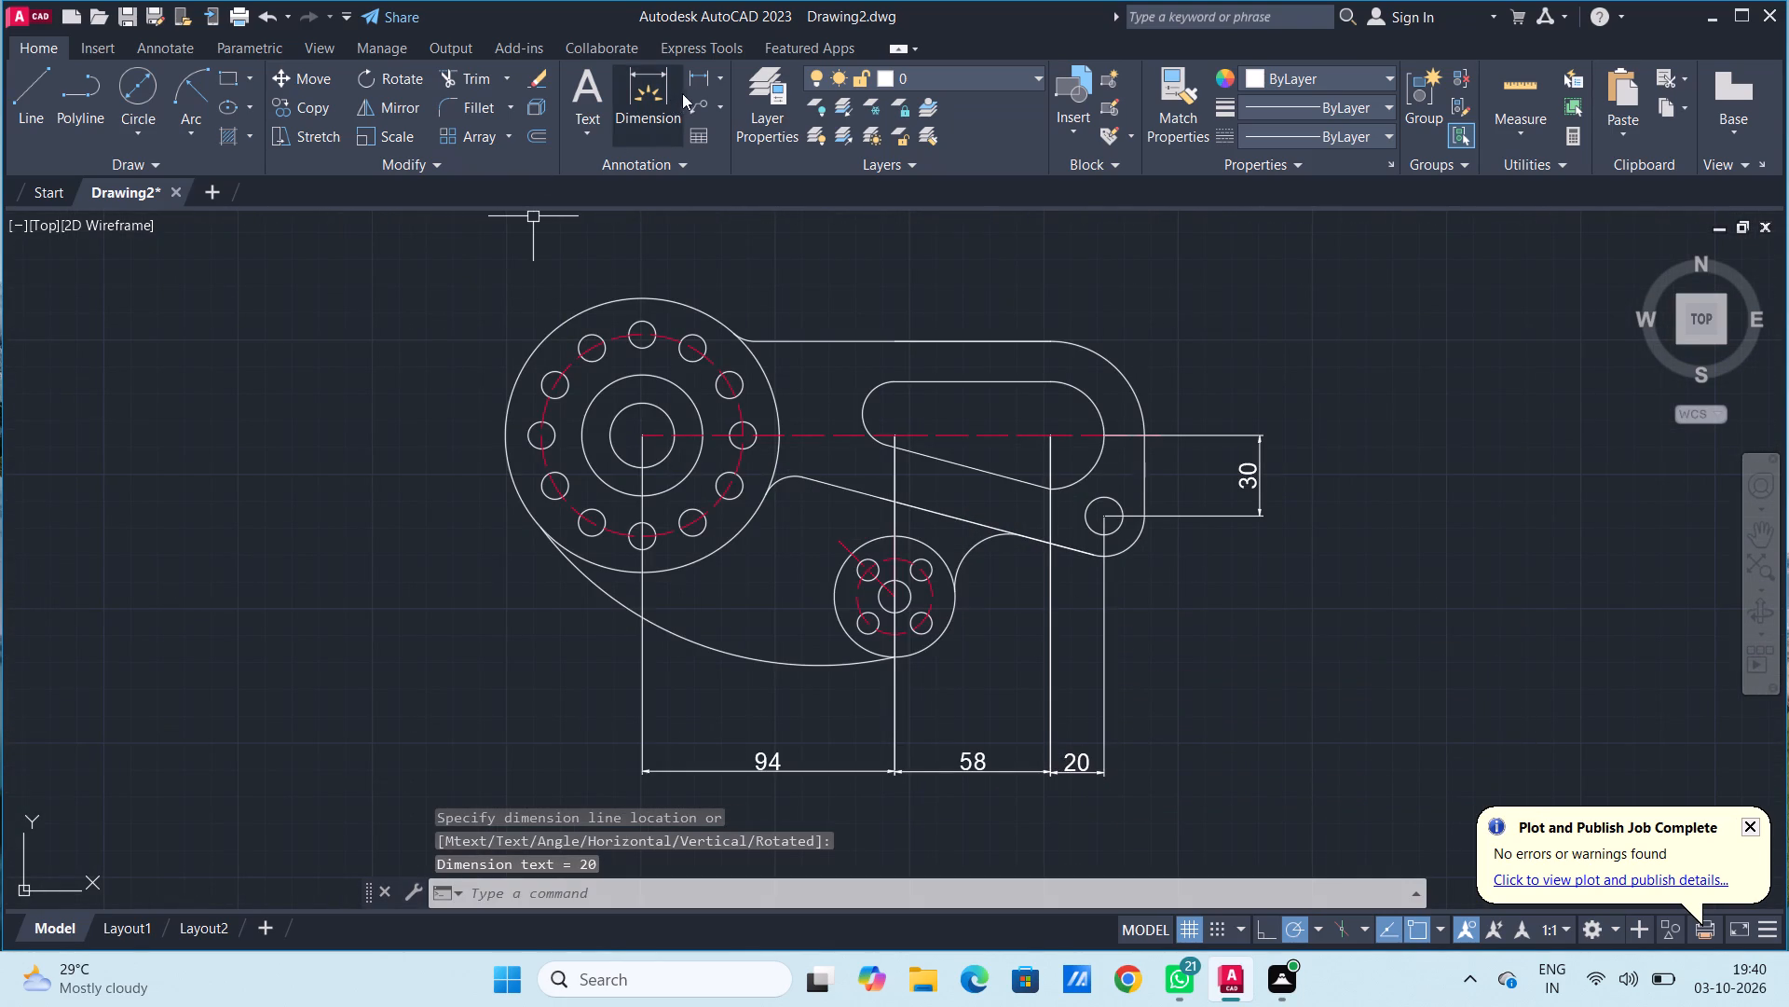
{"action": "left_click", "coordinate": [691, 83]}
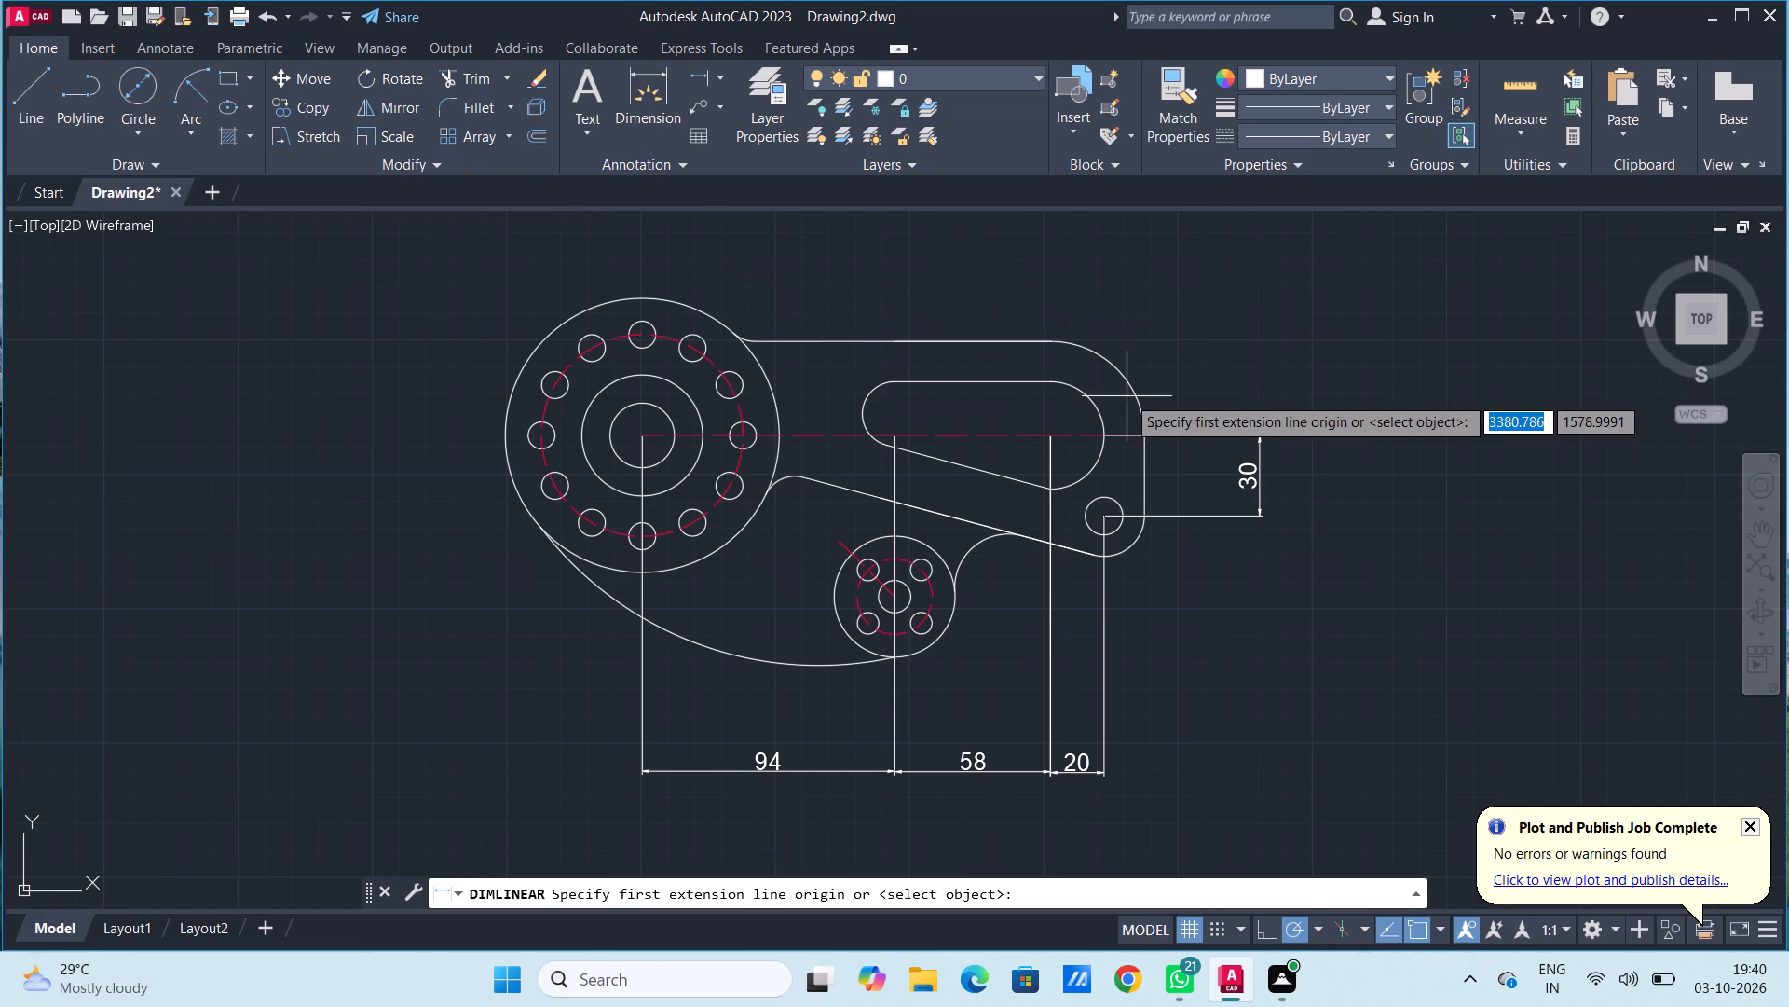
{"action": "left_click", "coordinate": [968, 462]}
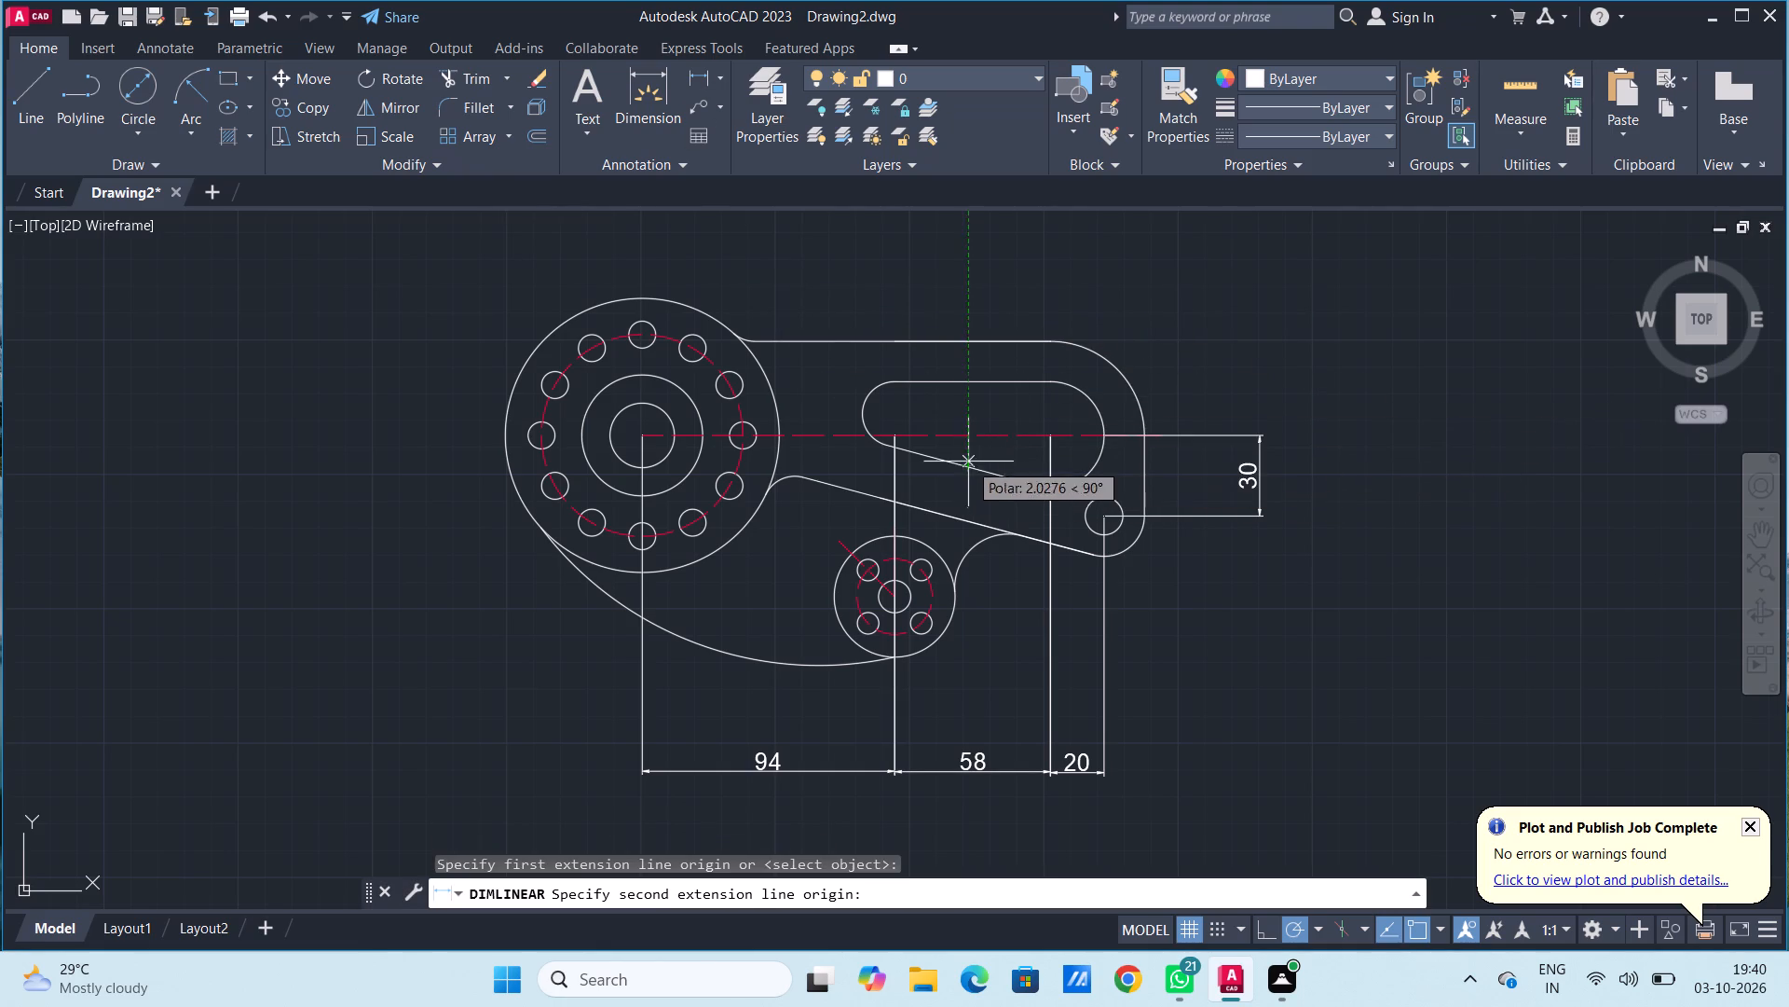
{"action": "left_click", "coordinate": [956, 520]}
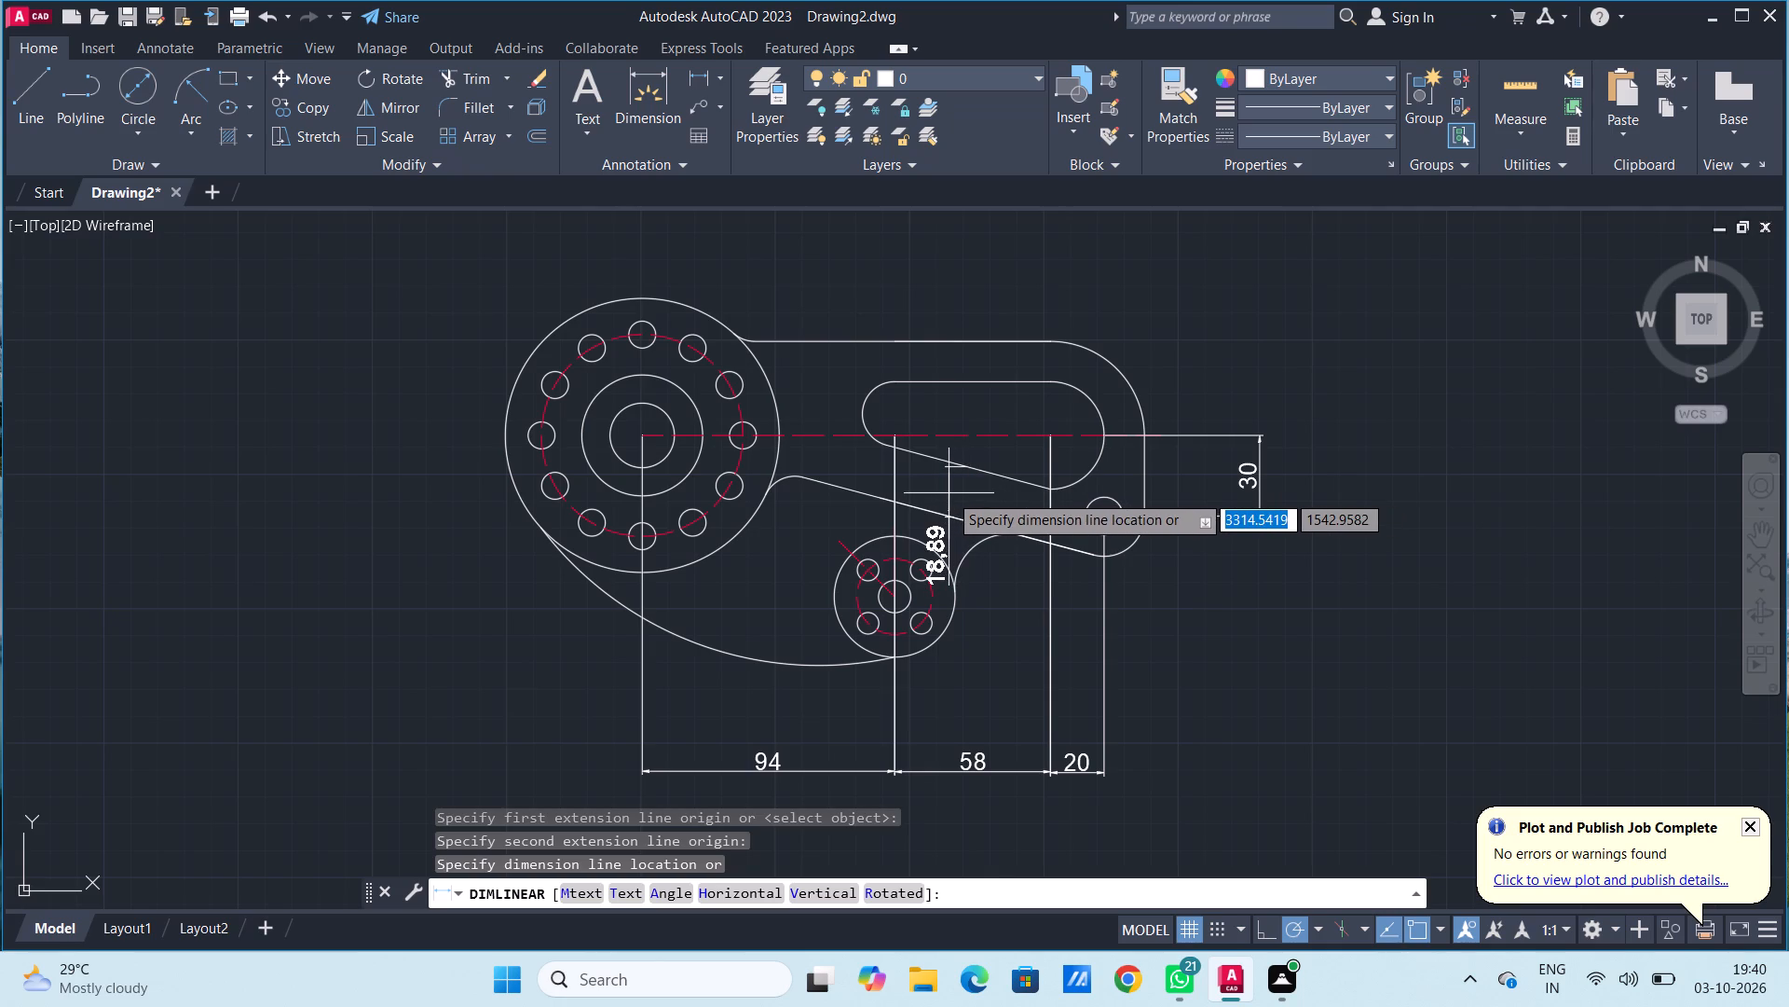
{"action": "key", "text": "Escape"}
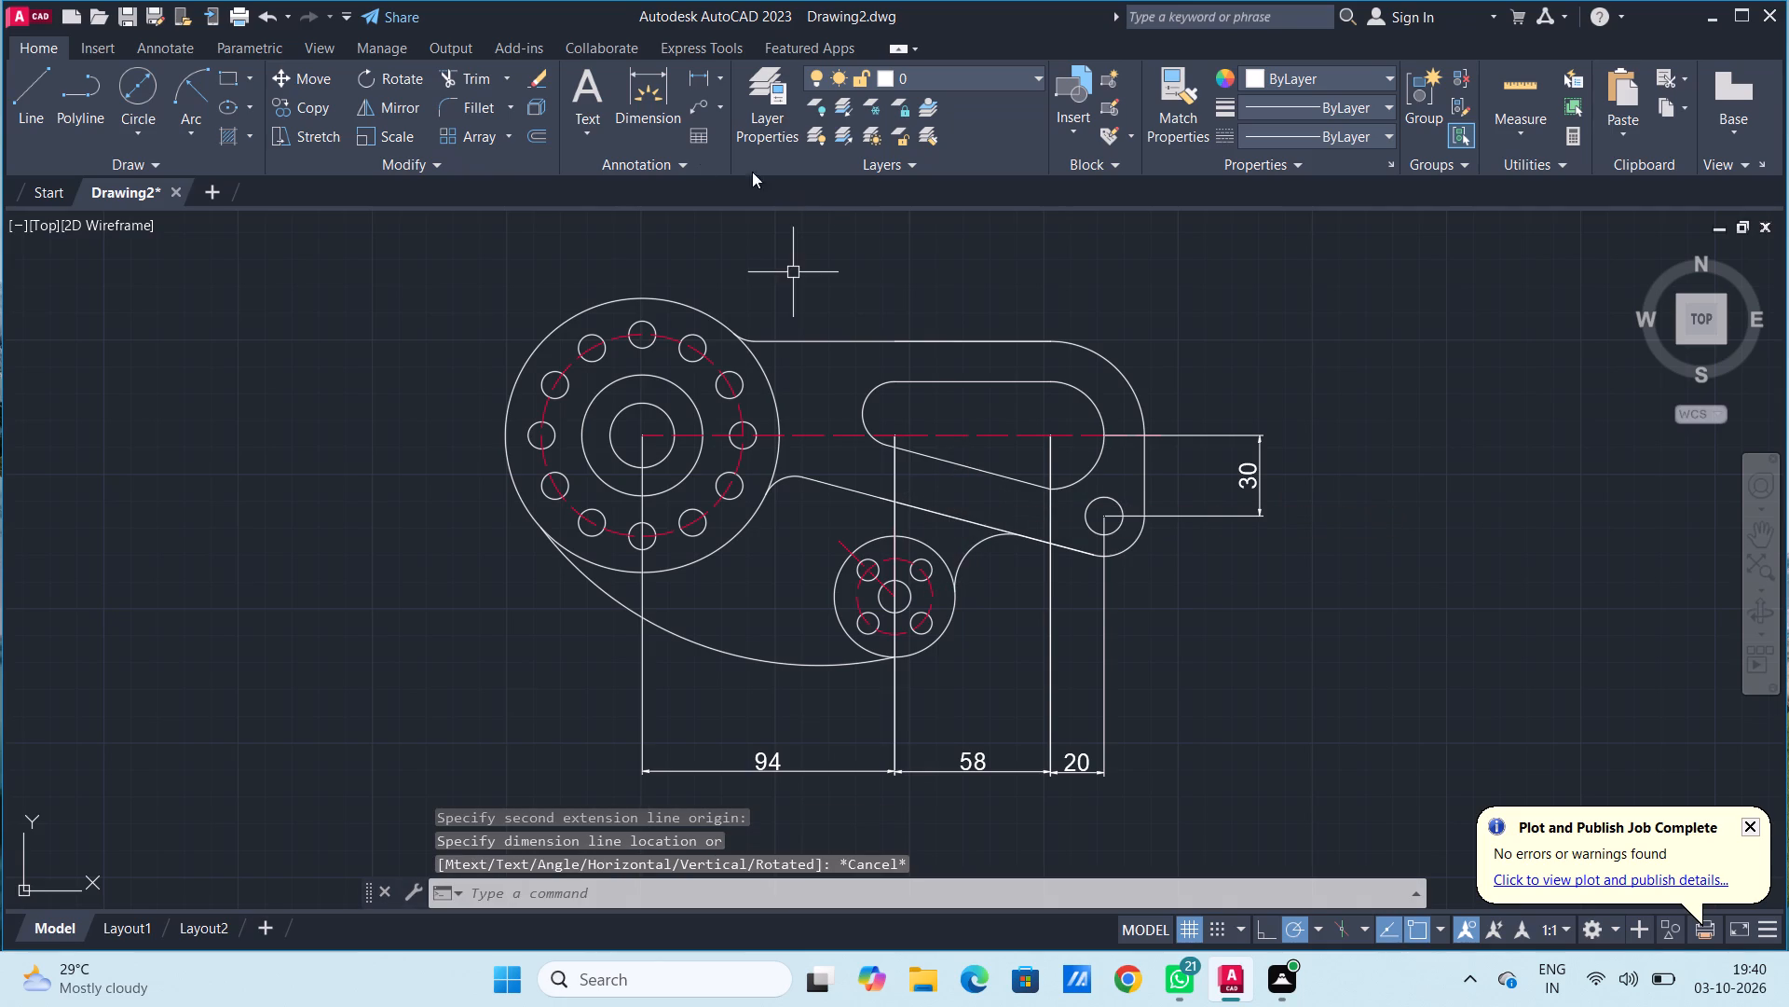
Add a vertical linear dimension from the outline's upper straight edge to the slot's large-arc center, aligned with the corner hole's vertical dimension.
{"action": "left_click", "coordinate": [703, 78]}
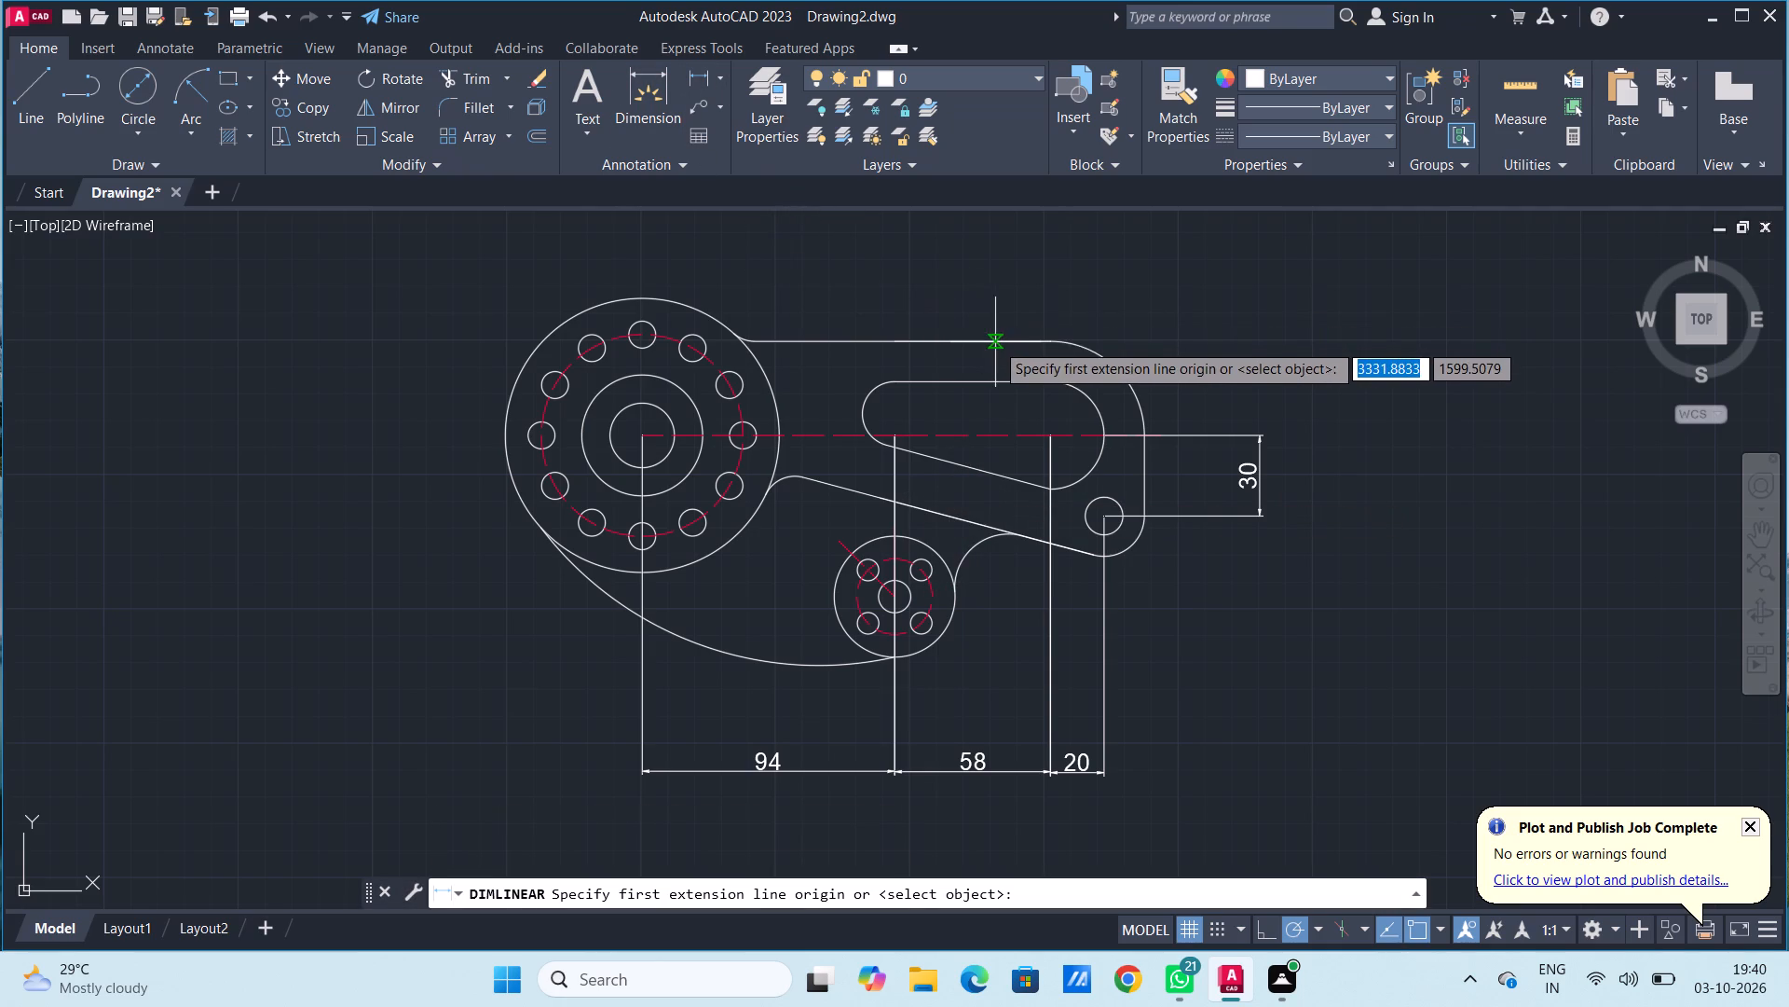
{"action": "left_click", "coordinate": [995, 342]}
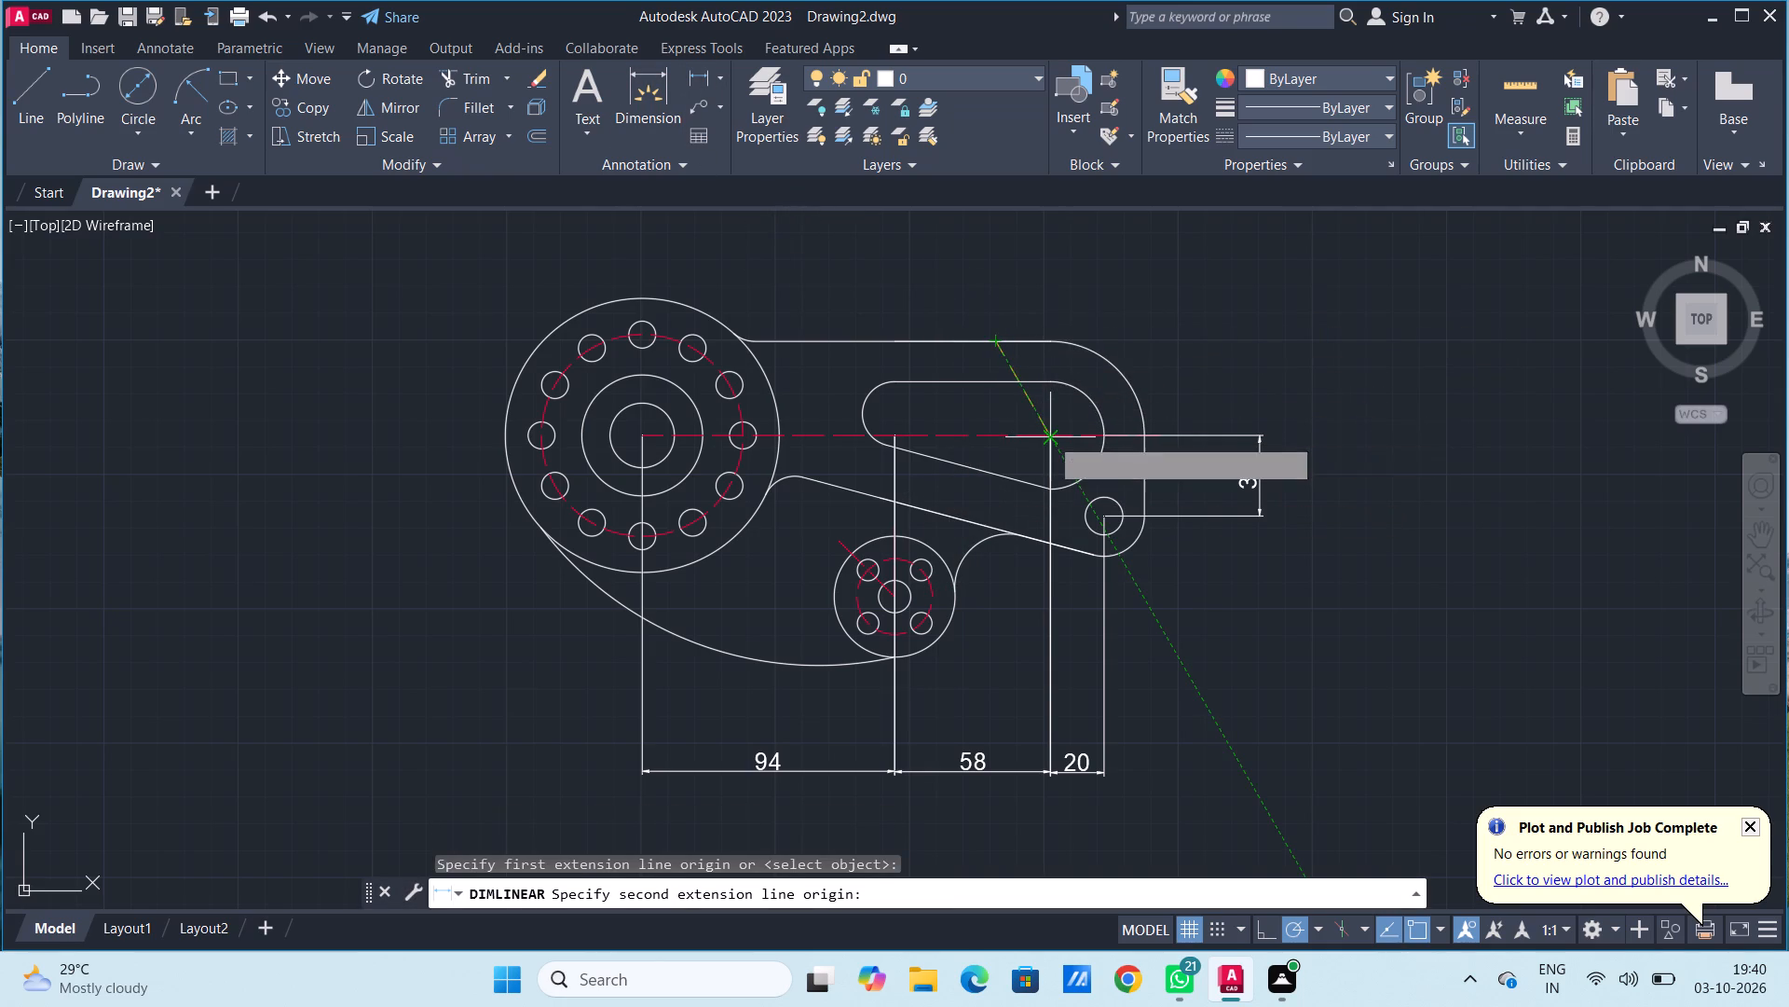
{"action": "left_click", "coordinate": [1049, 434]}
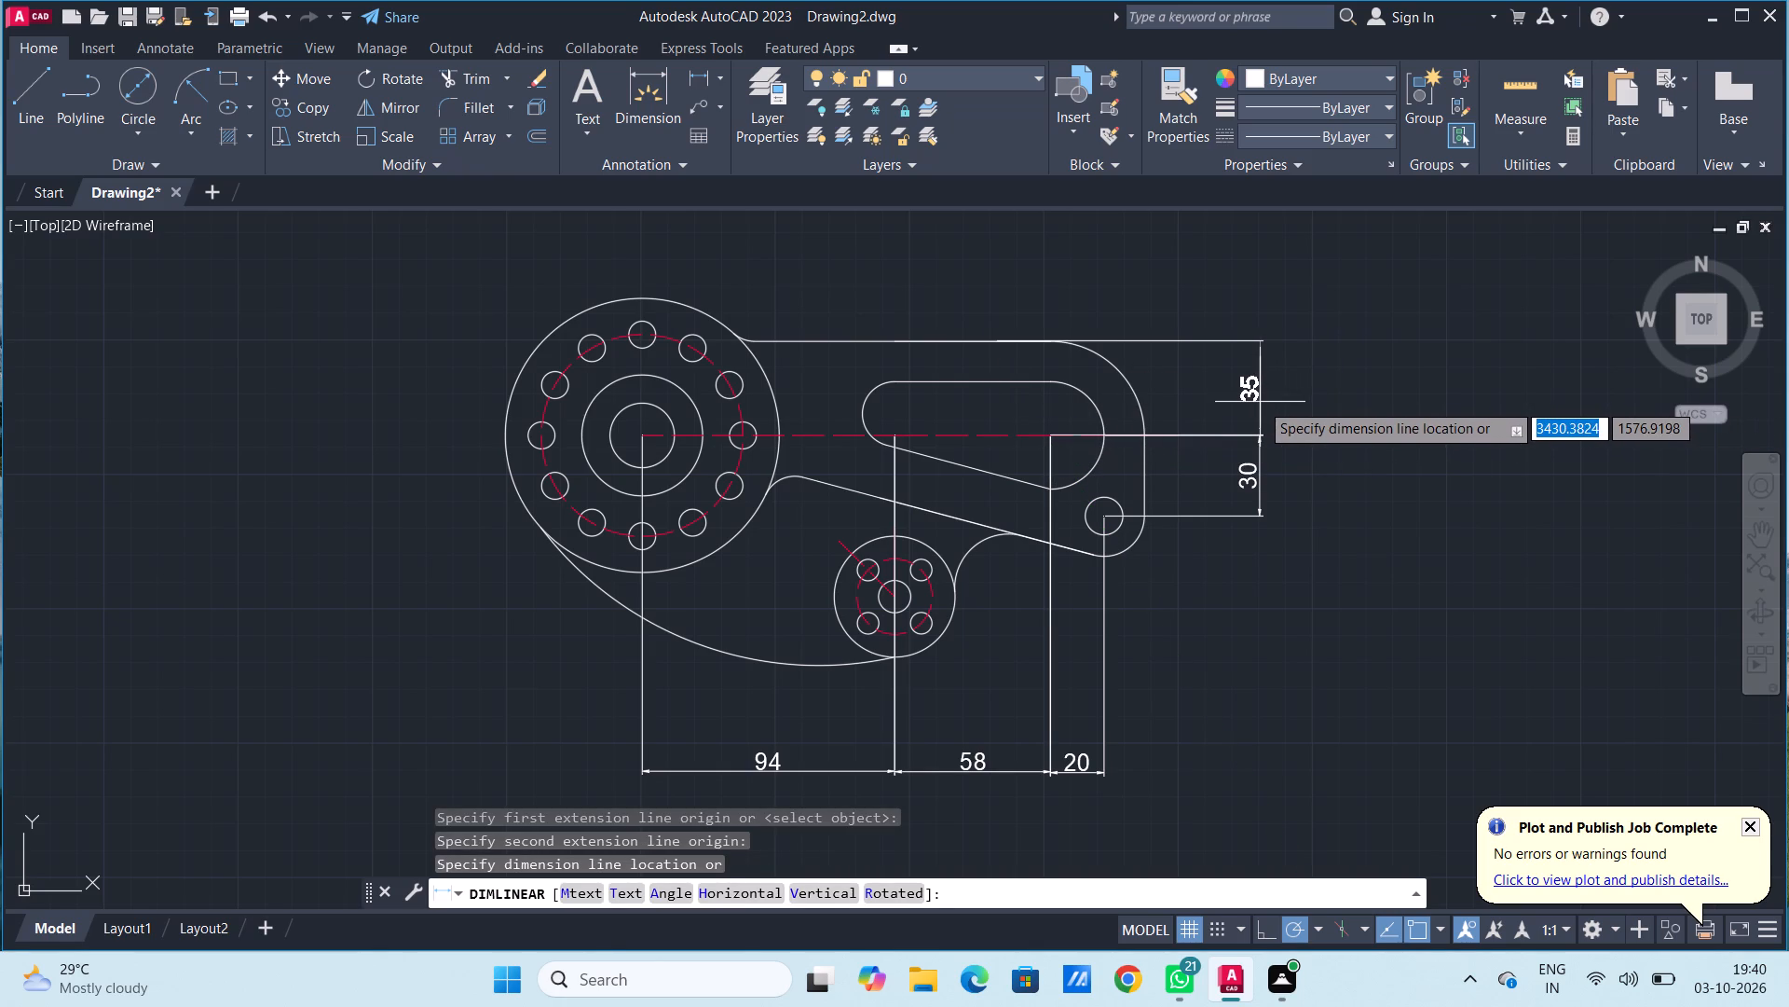
{"action": "left_click", "coordinate": [1260, 402]}
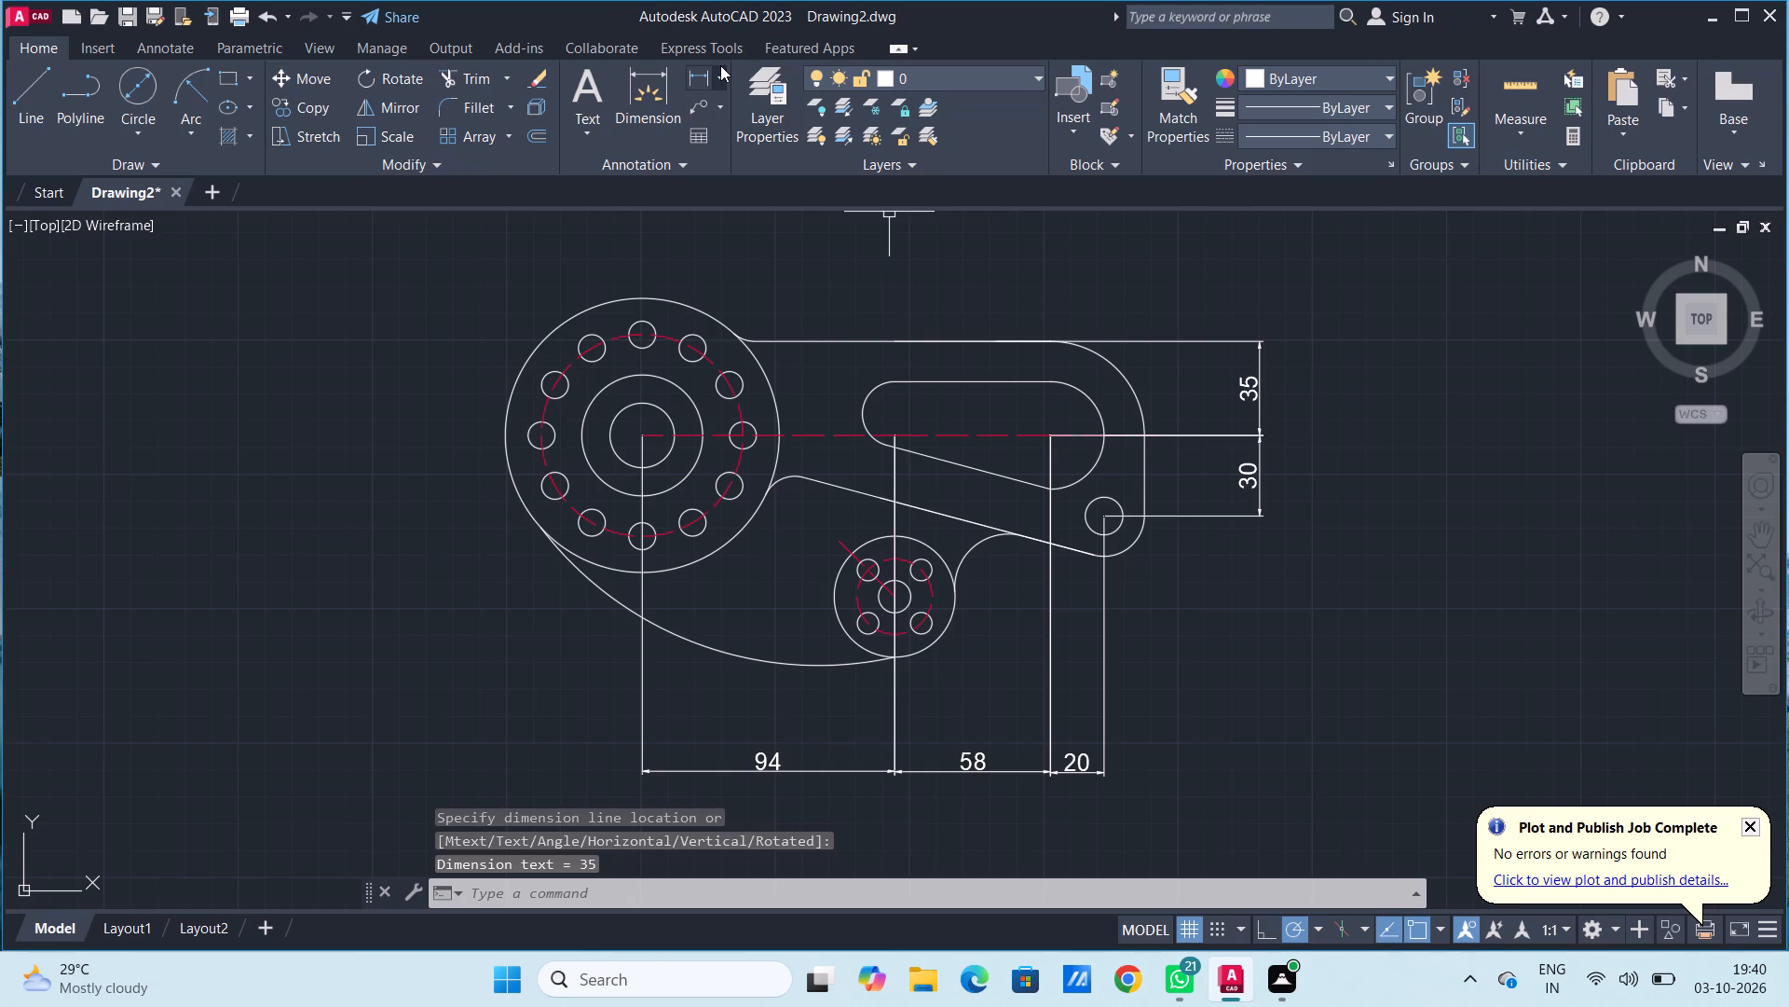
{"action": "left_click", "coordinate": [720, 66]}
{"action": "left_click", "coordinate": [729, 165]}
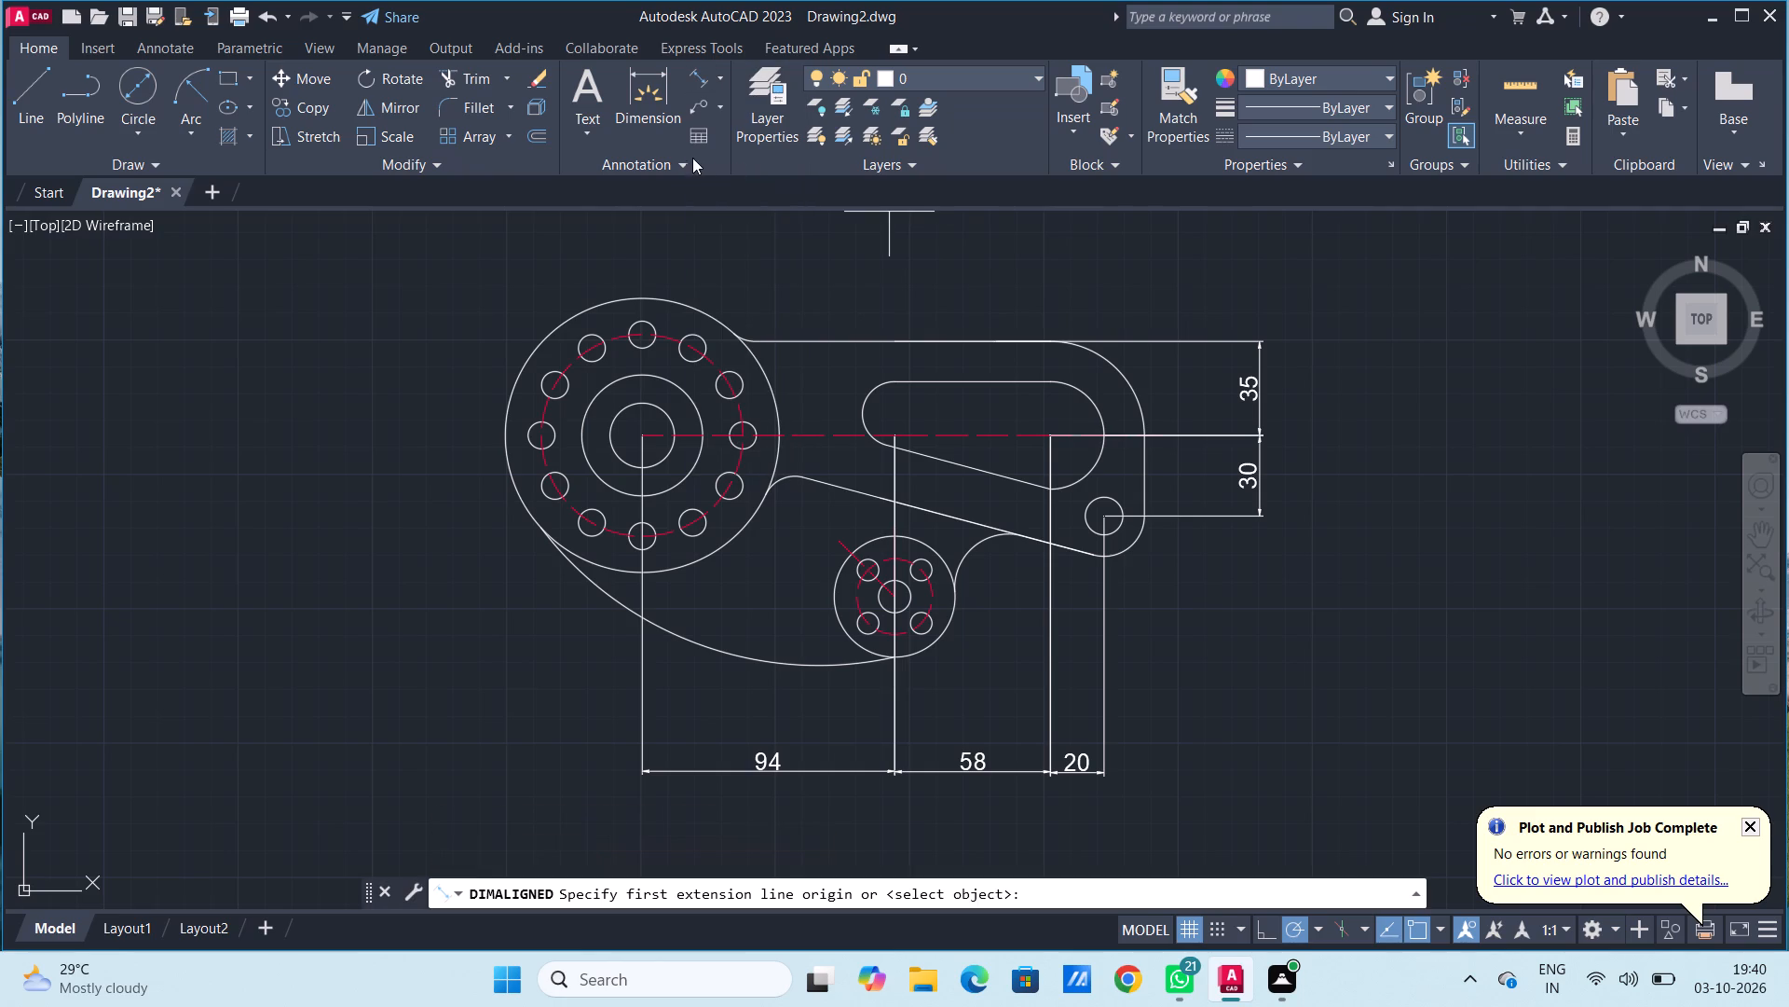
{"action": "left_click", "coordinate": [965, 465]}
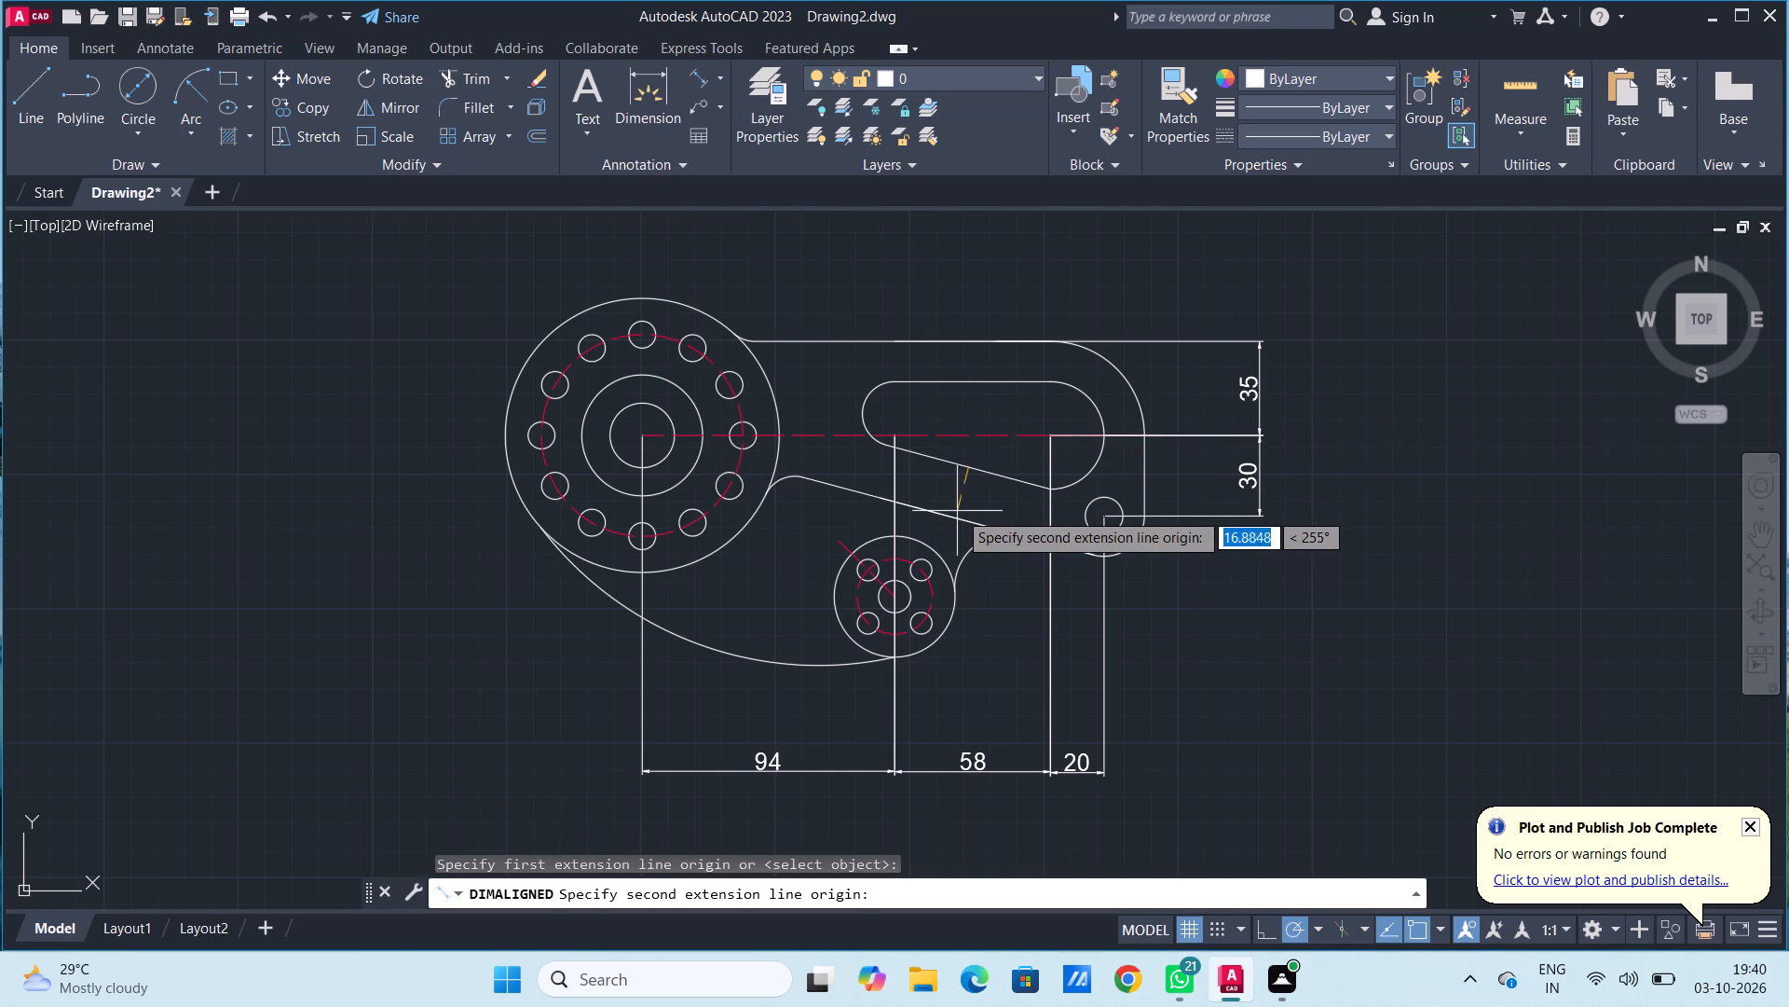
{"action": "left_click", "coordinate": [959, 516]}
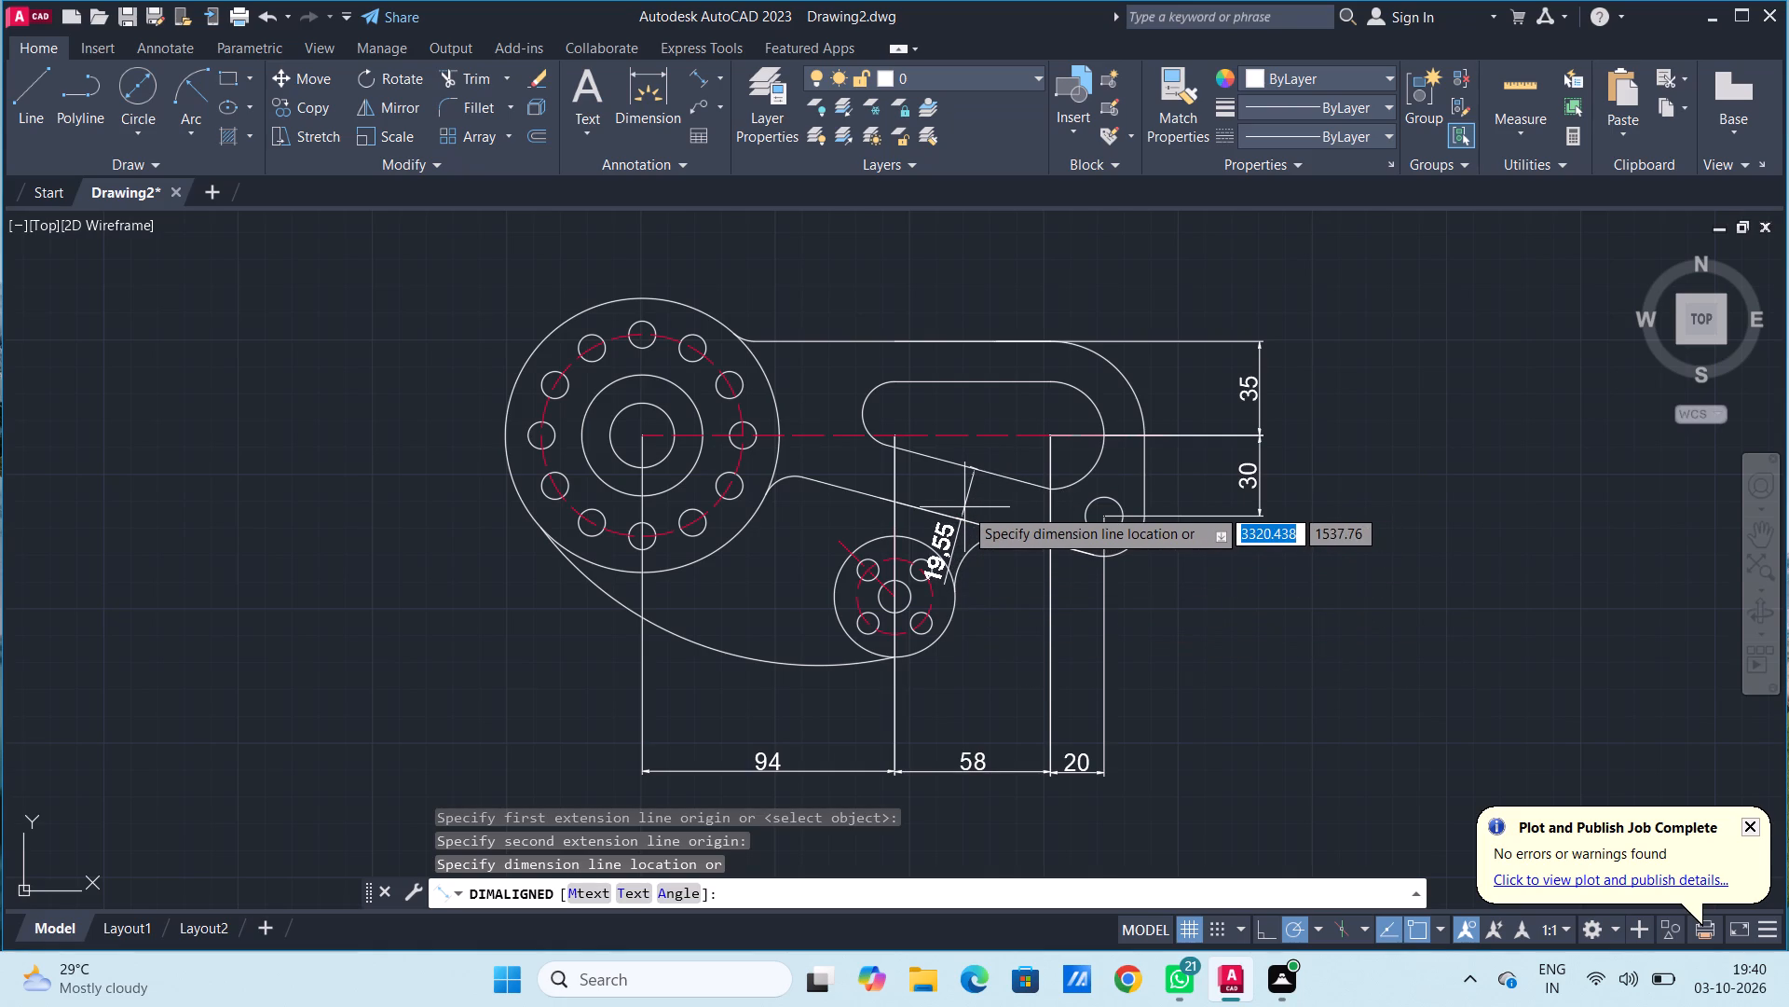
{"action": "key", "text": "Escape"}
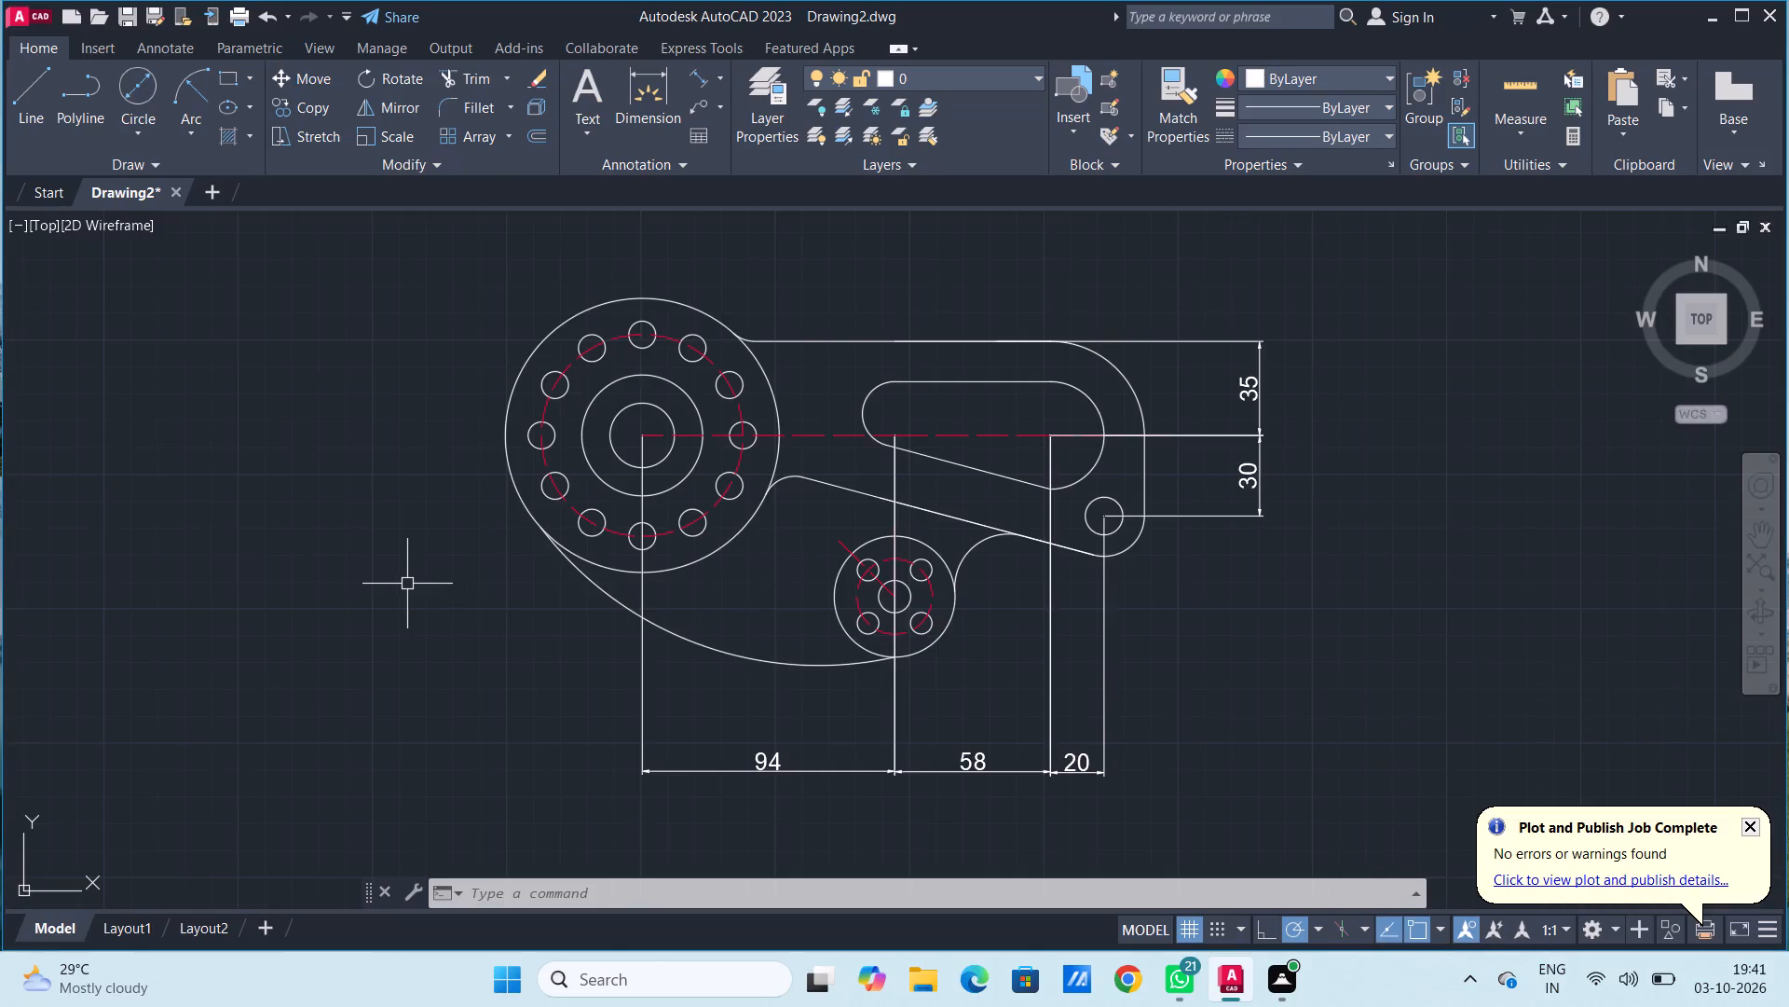
Add diameter dimensions to the twelve-hole flange's outer circle and its red bolt circle, placing both texts outside the flange's upper-left side.
{"action": "left_click", "coordinate": [721, 77]}
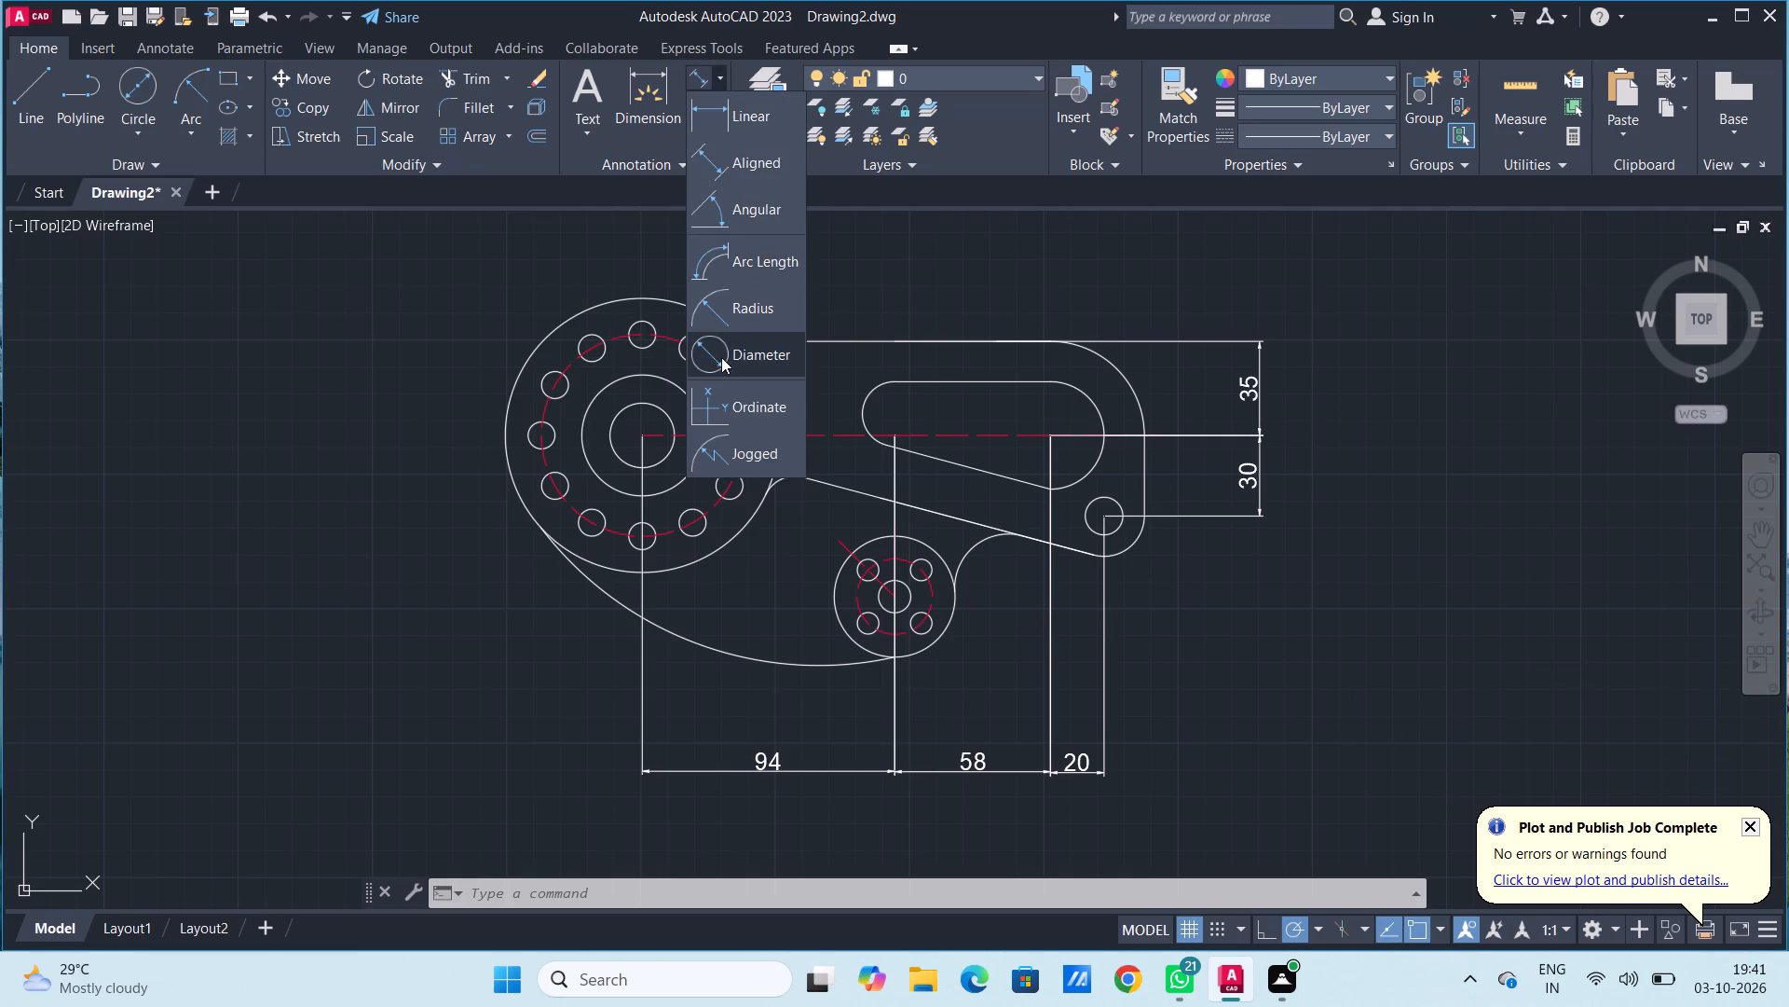
{"action": "left_click", "coordinate": [721, 357]}
{"action": "left_click", "coordinate": [539, 338]}
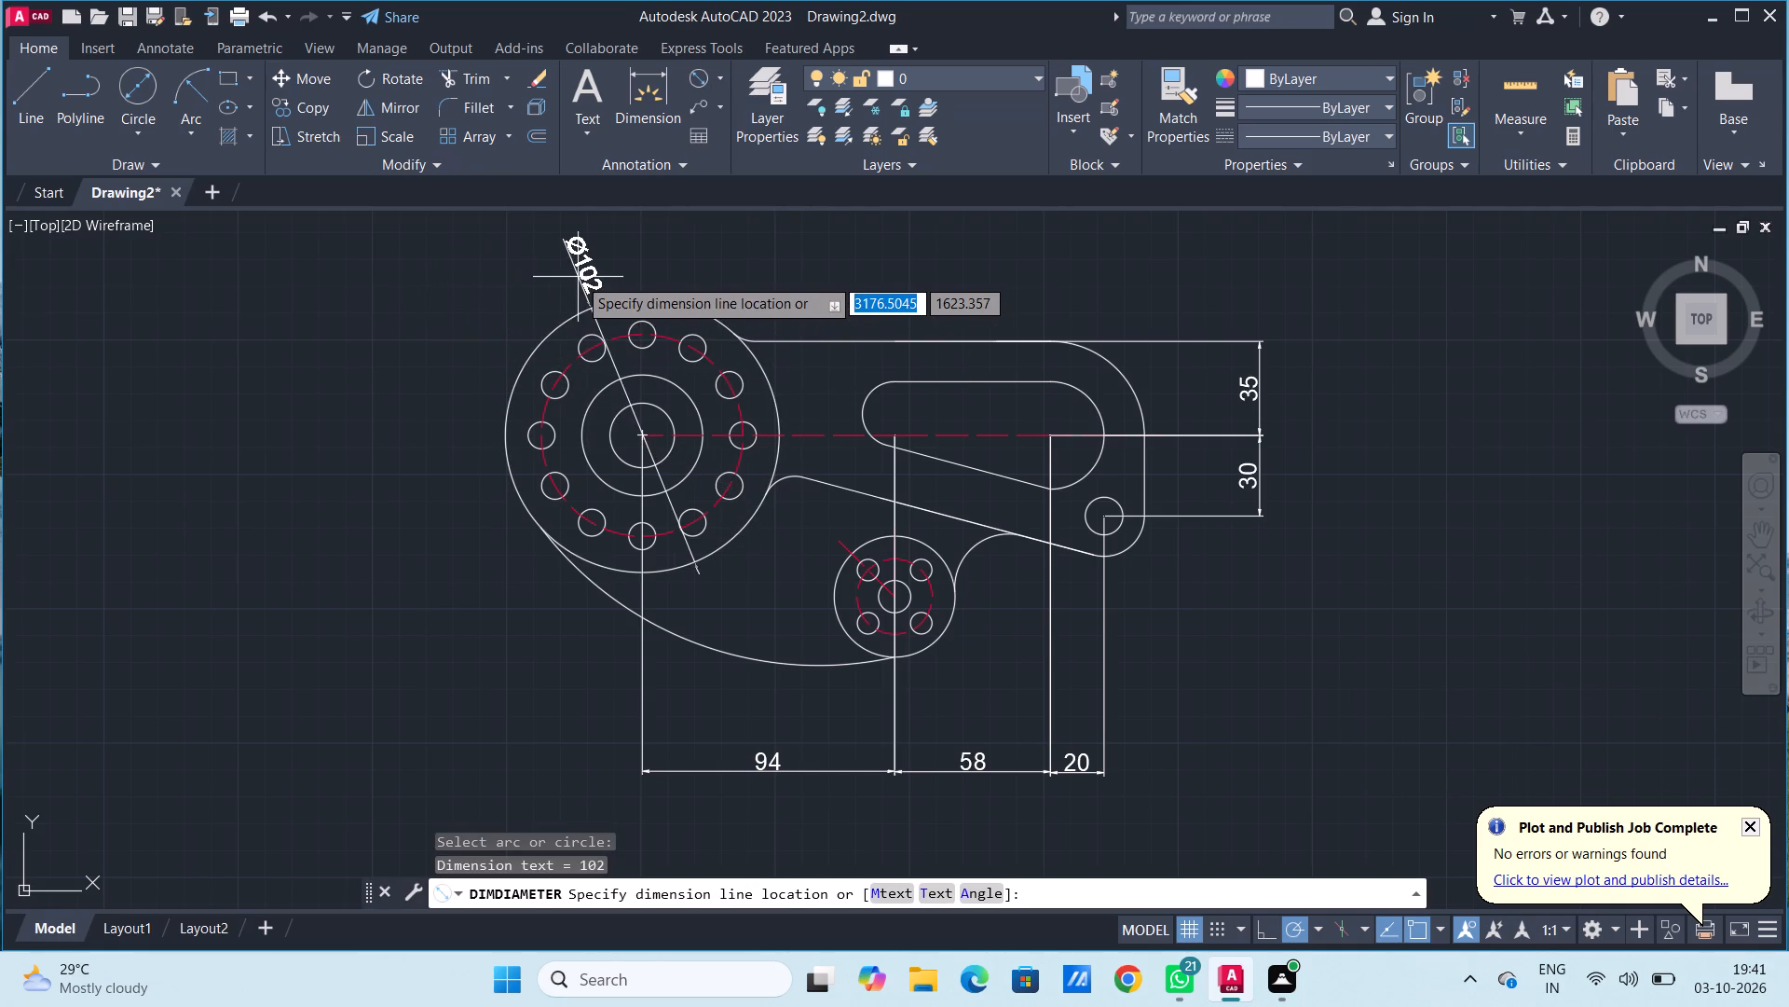
{"action": "left_click", "coordinate": [525, 261]}
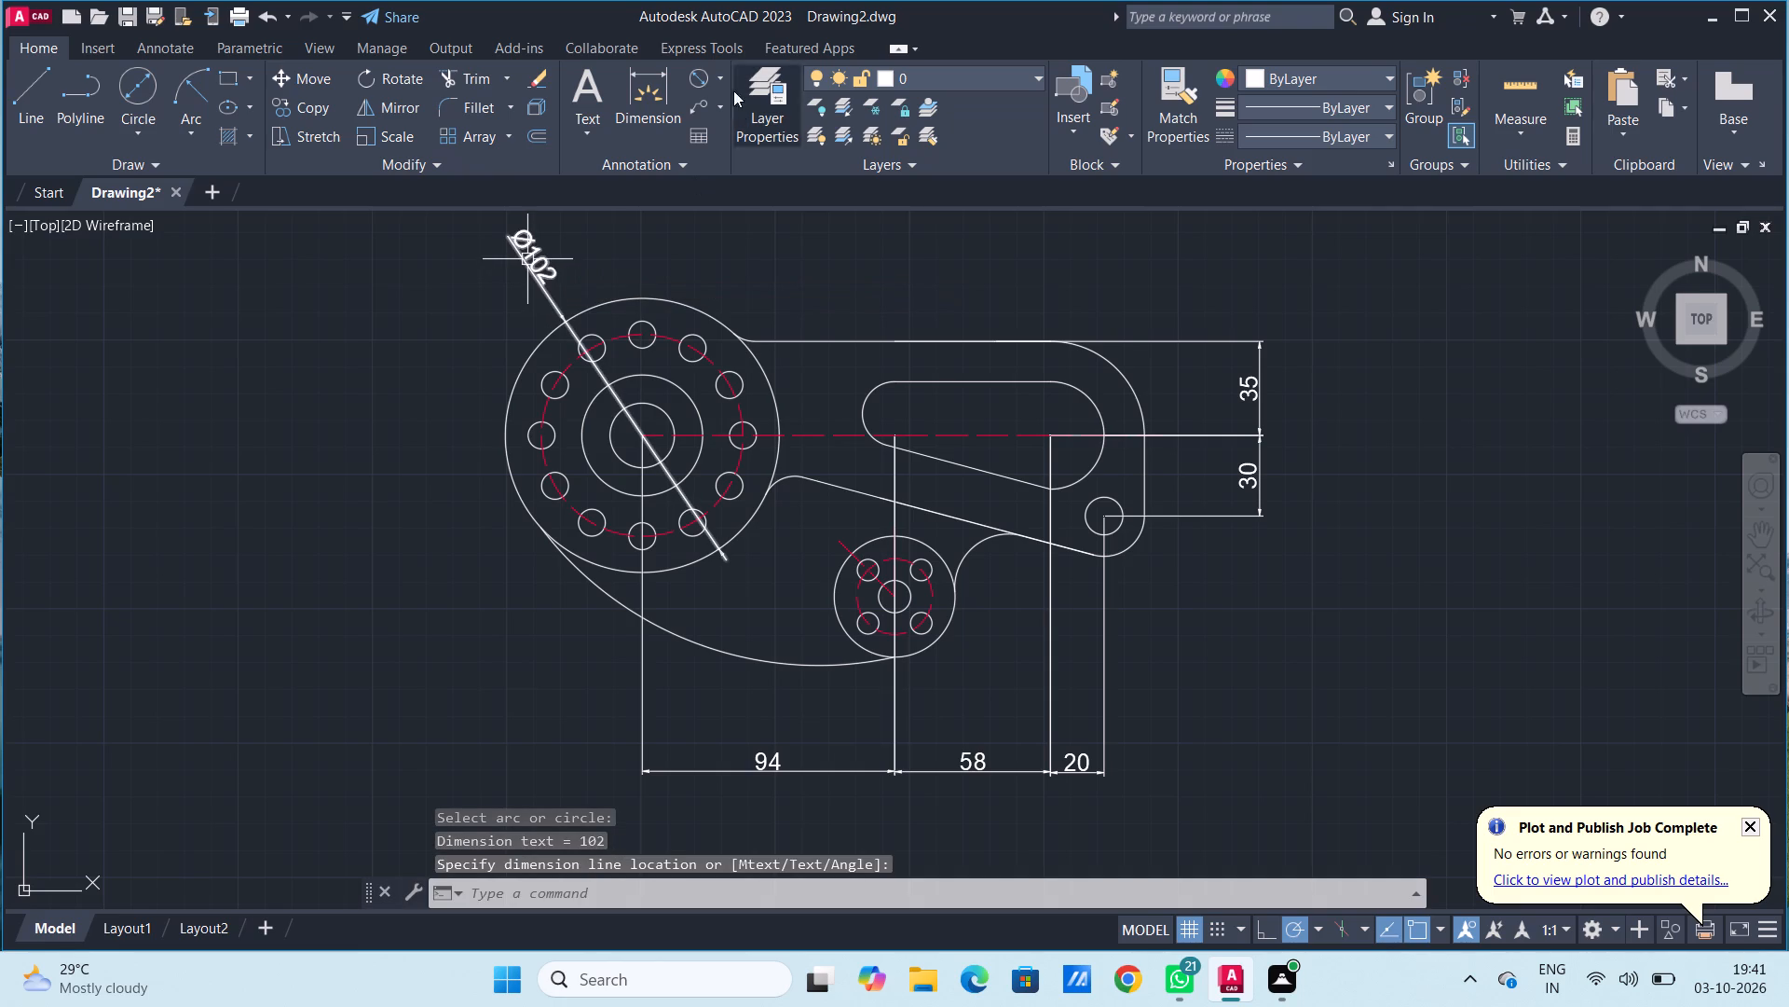
{"action": "left_click", "coordinate": [695, 69]}
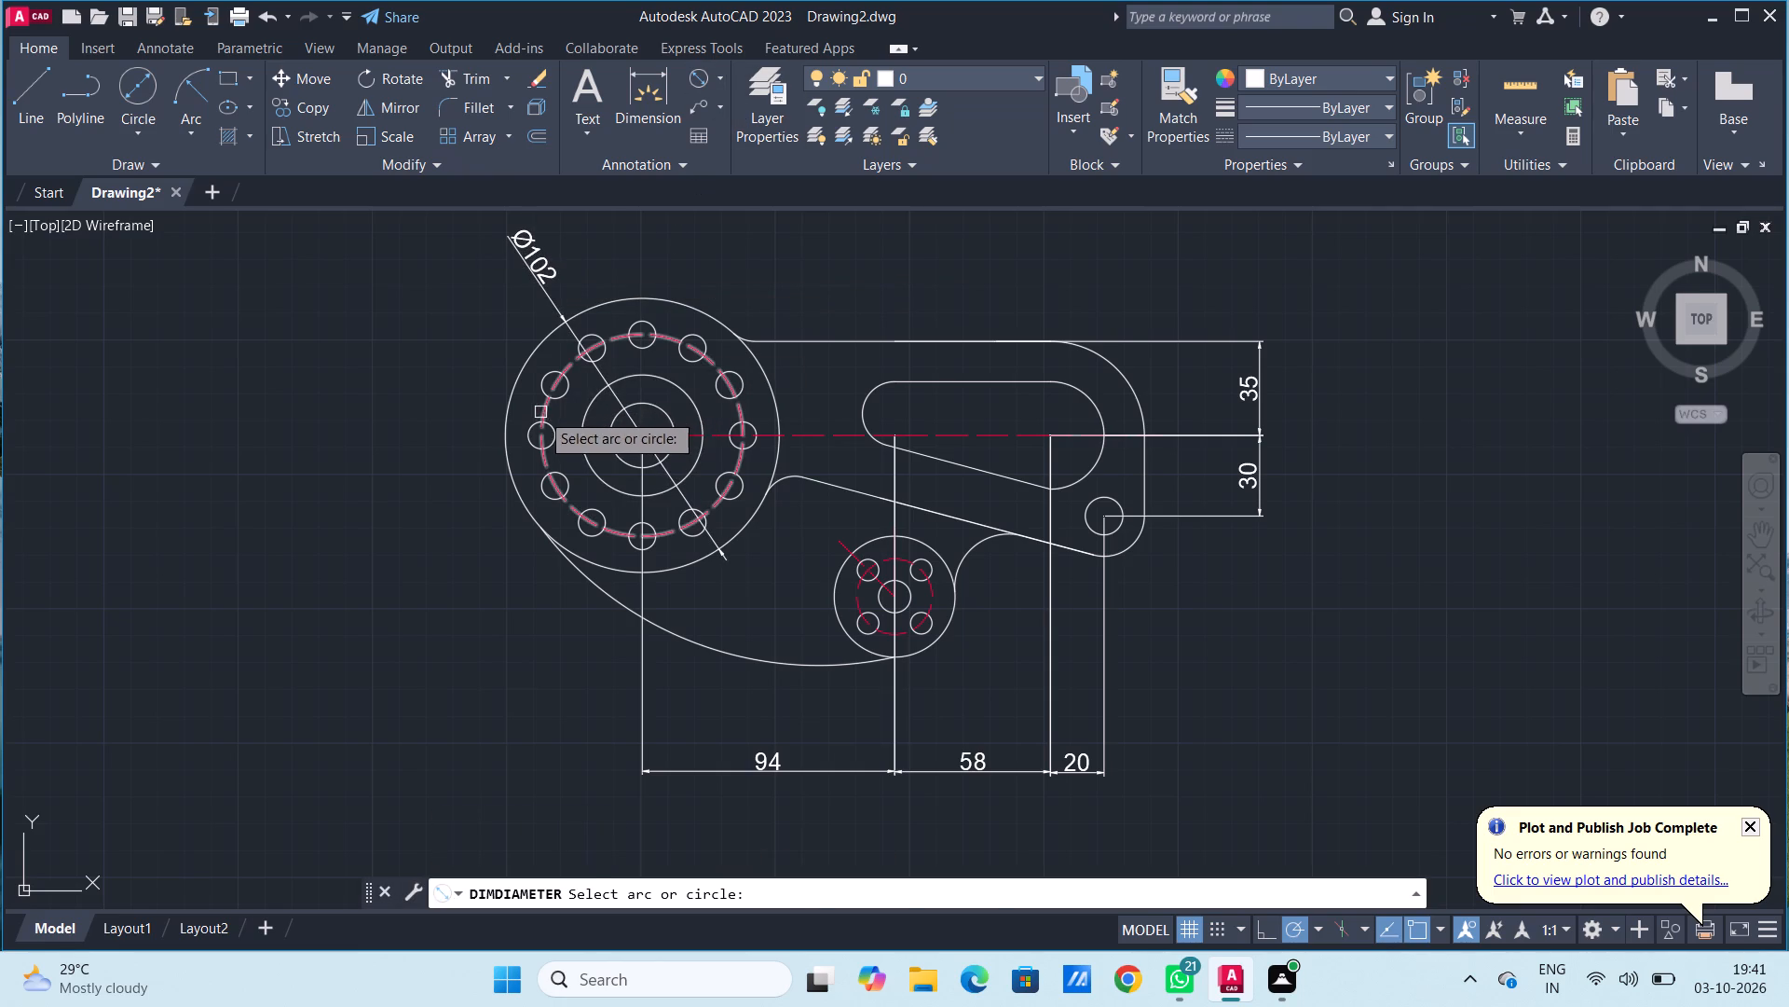
{"action": "left_click", "coordinate": [540, 412]}
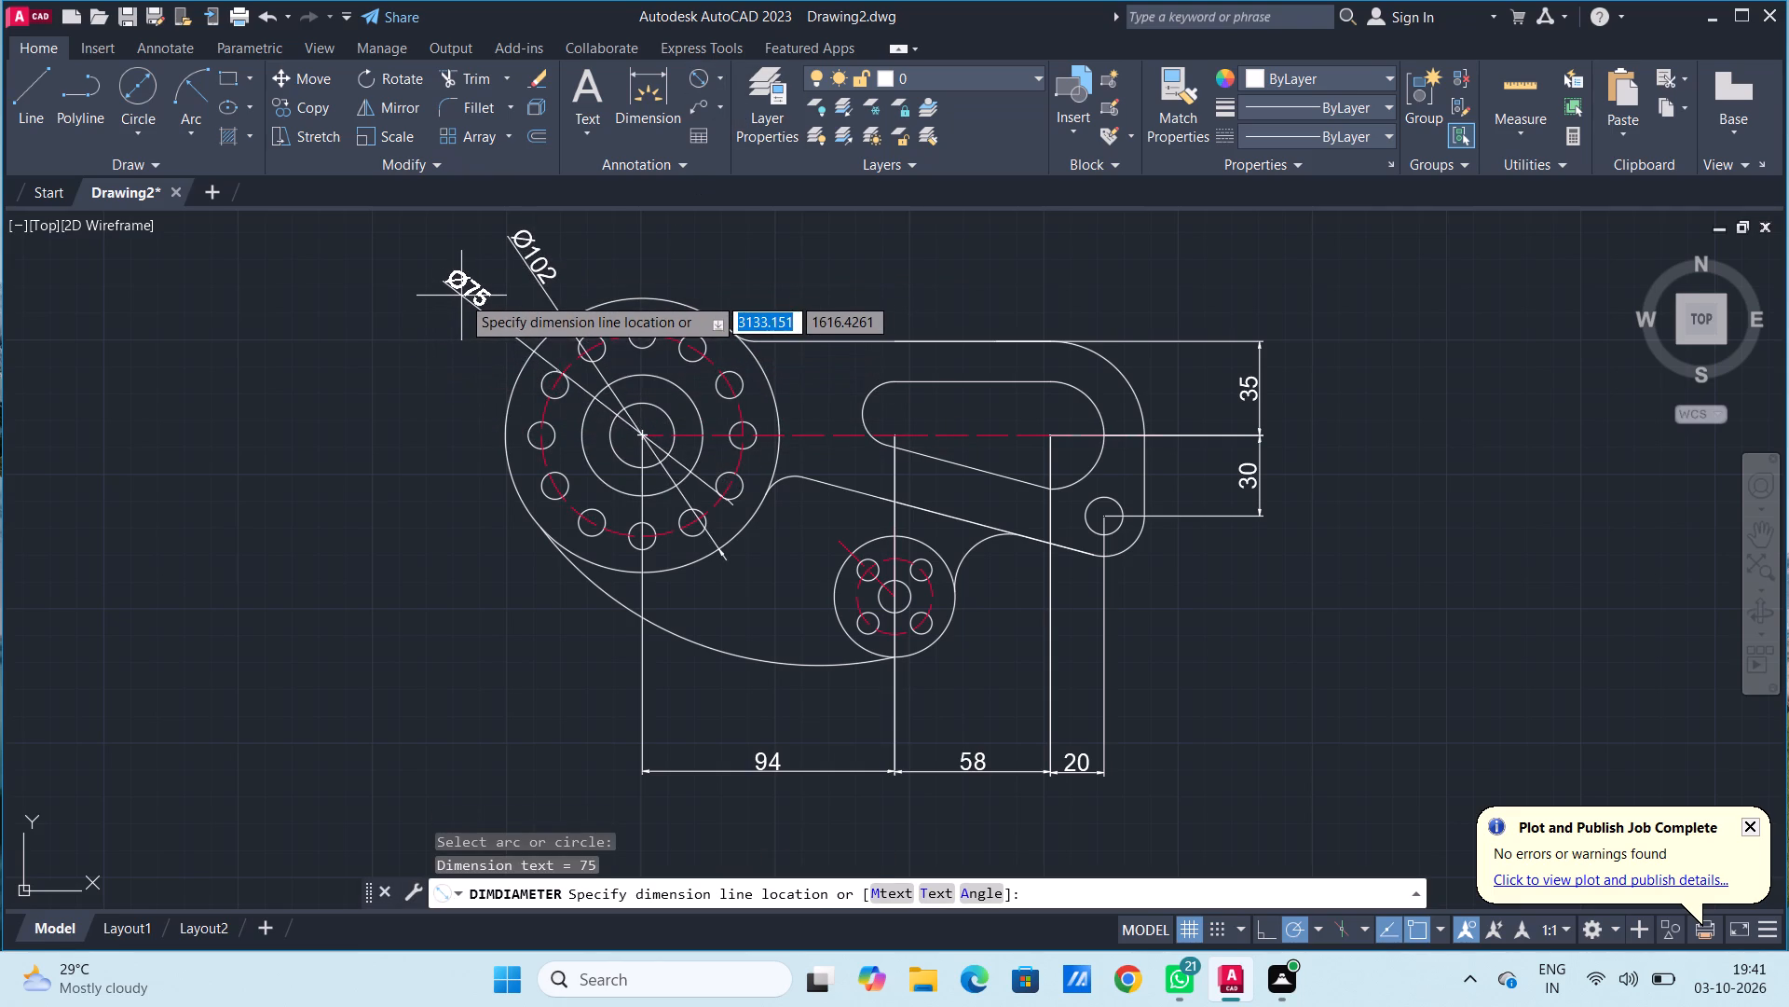
{"action": "left_click", "coordinate": [461, 296]}
Add a diameter dimension to the leftmost small hole of the twelve-hole flange, with its text outside the flange.
{"action": "left_click", "coordinate": [697, 68]}
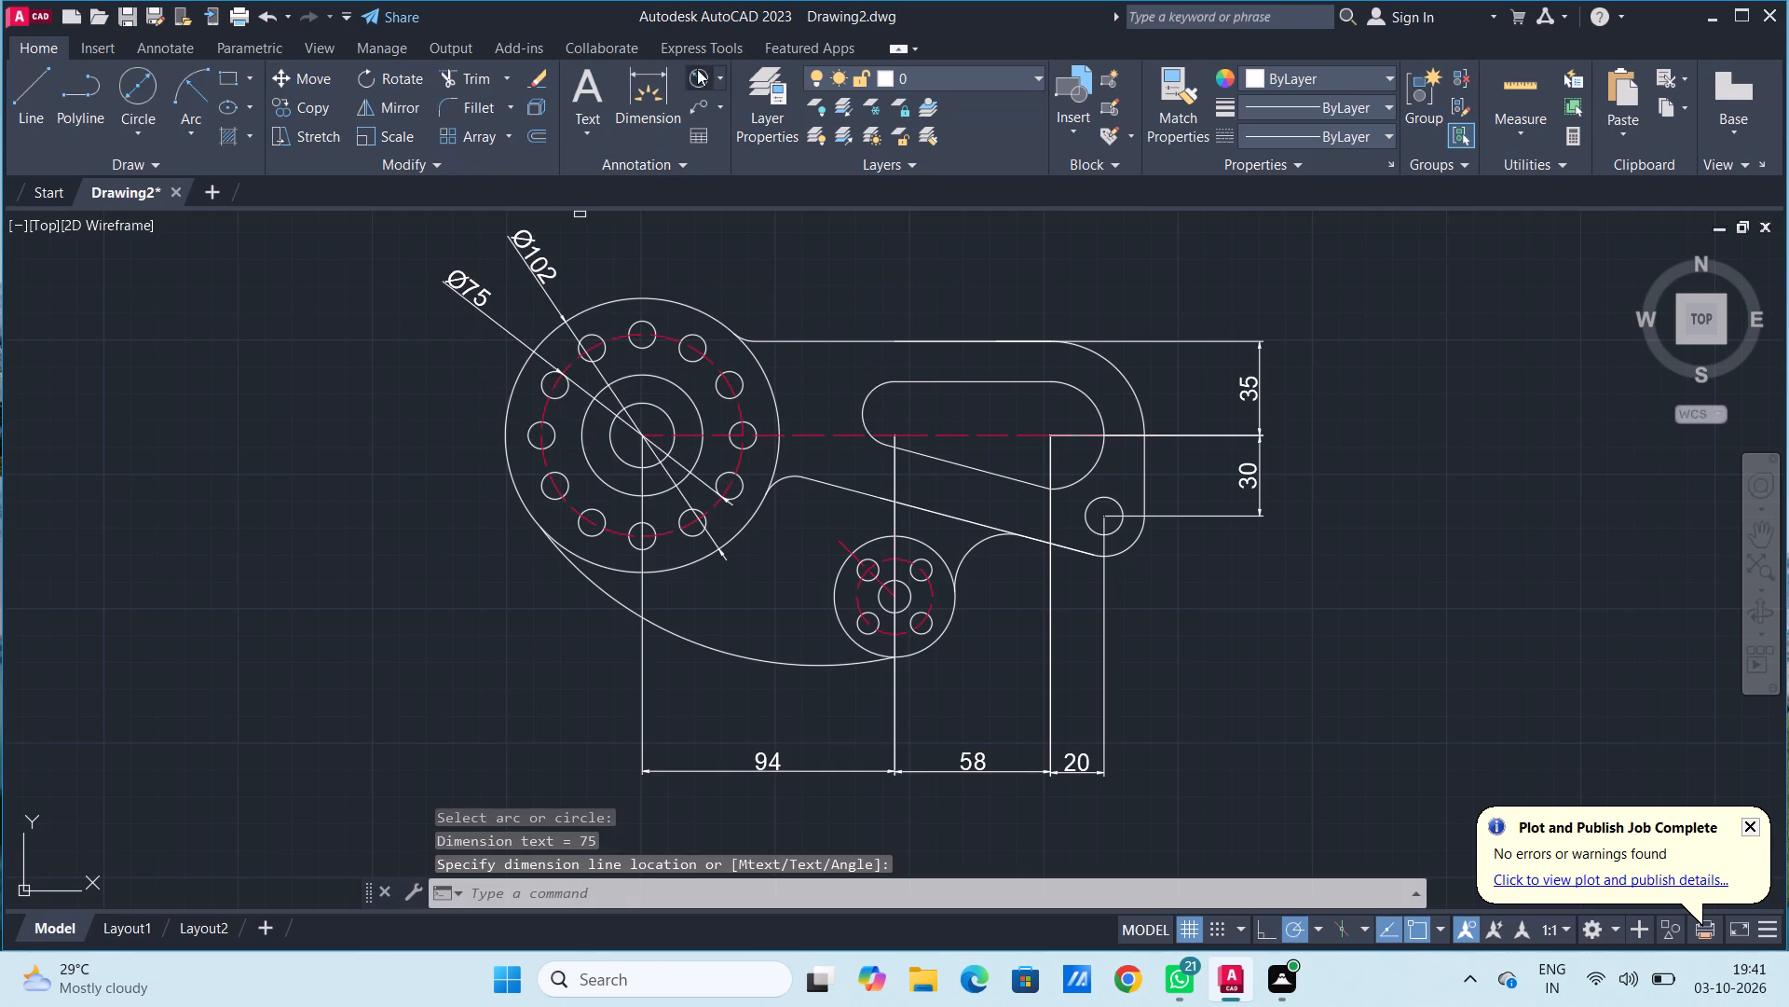
{"action": "left_click", "coordinate": [524, 444]}
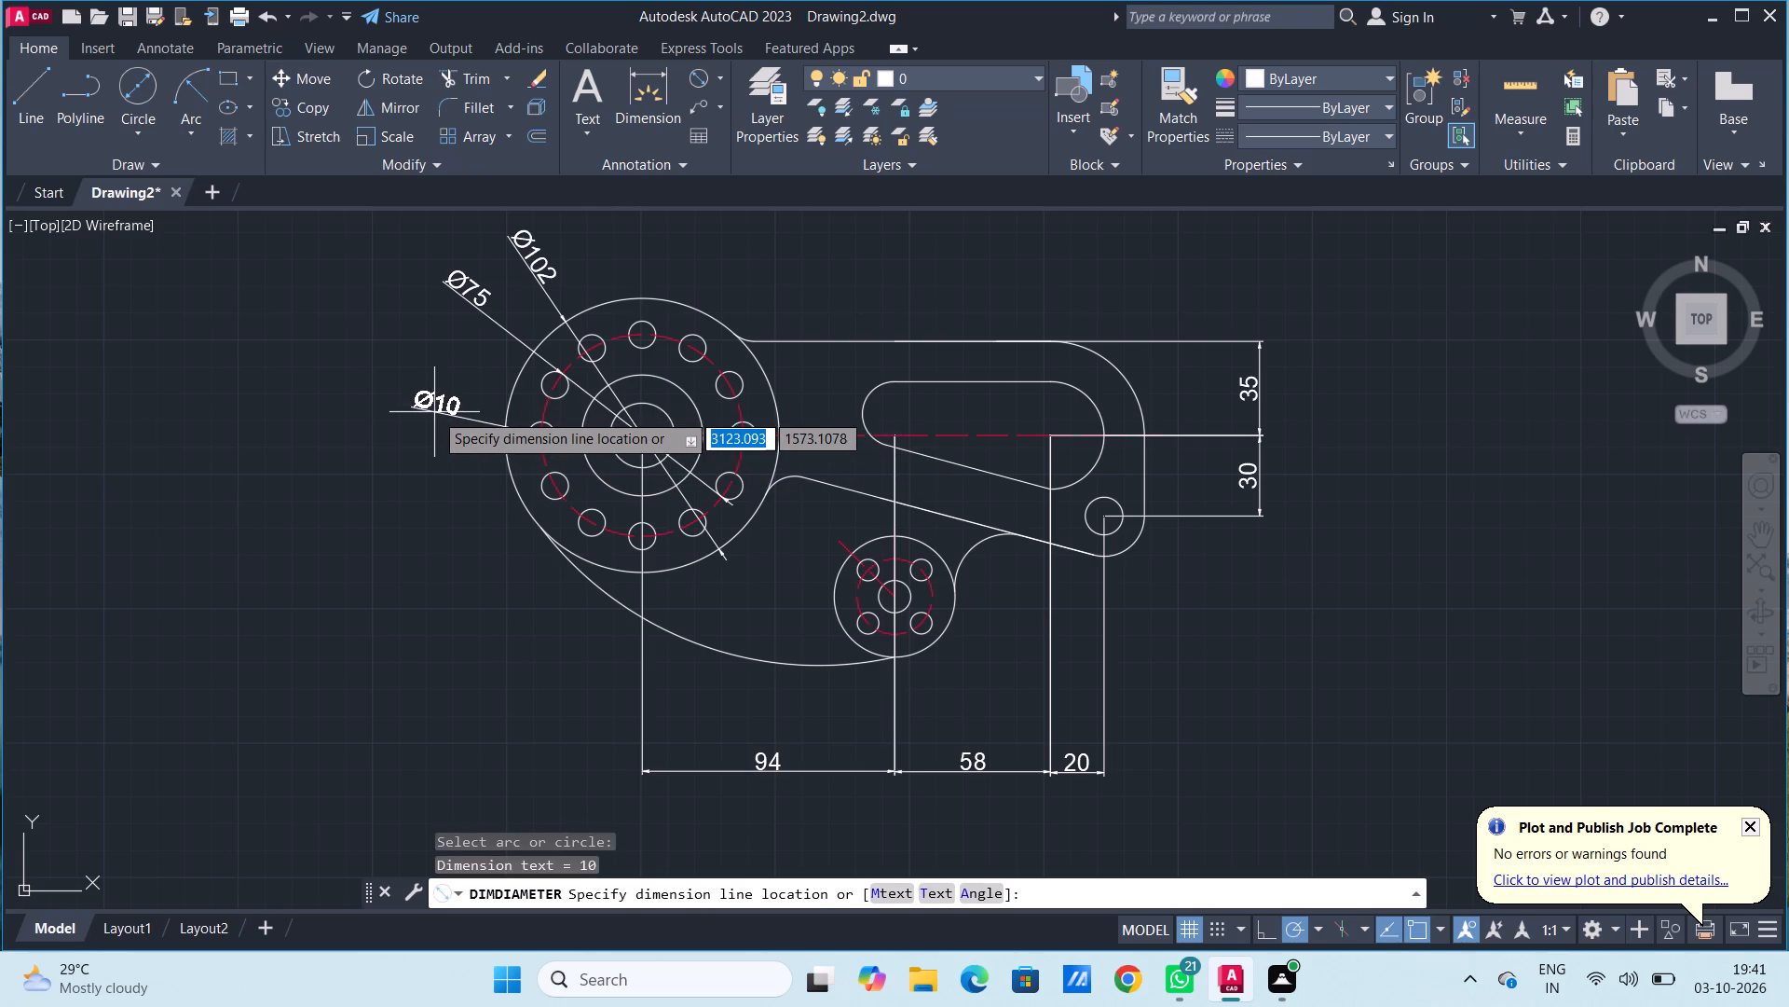
{"action": "left_click", "coordinate": [449, 415]}
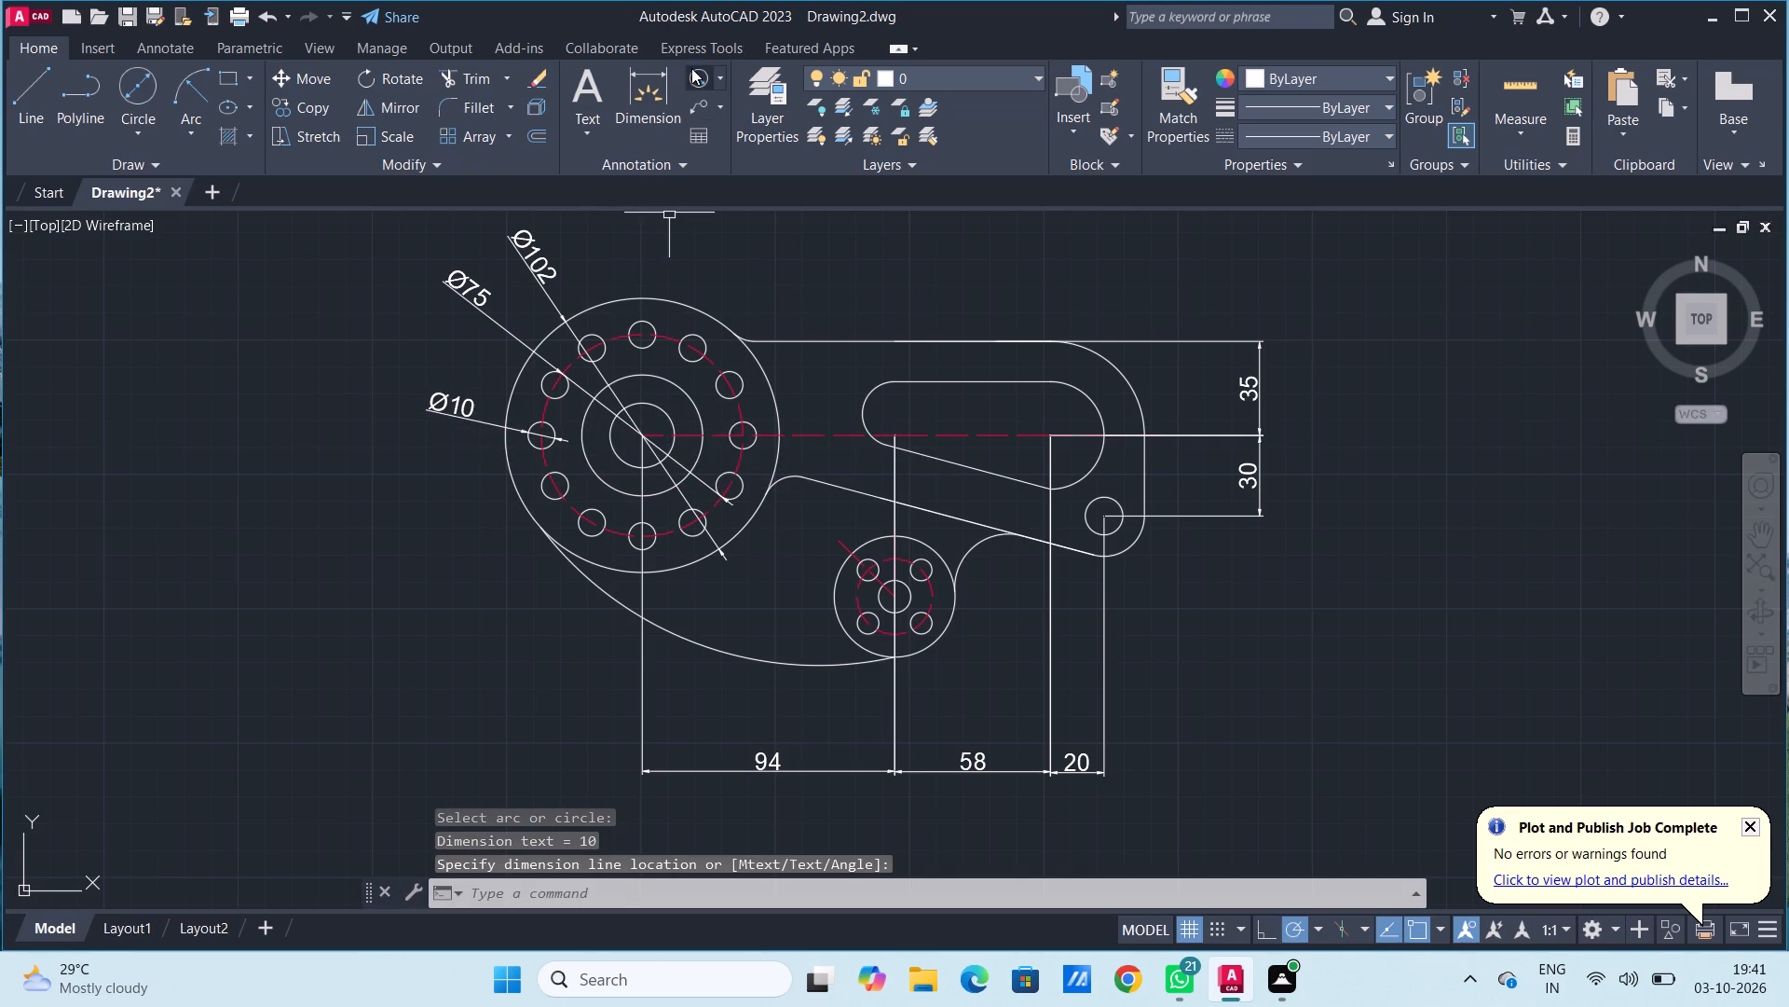
Add diameter dimensions to the twelve-hole flange's two inner concentric circles, placing both texts outside the flange's lower-left side.
{"action": "left_click", "coordinate": [693, 68]}
{"action": "left_click", "coordinate": [588, 465]}
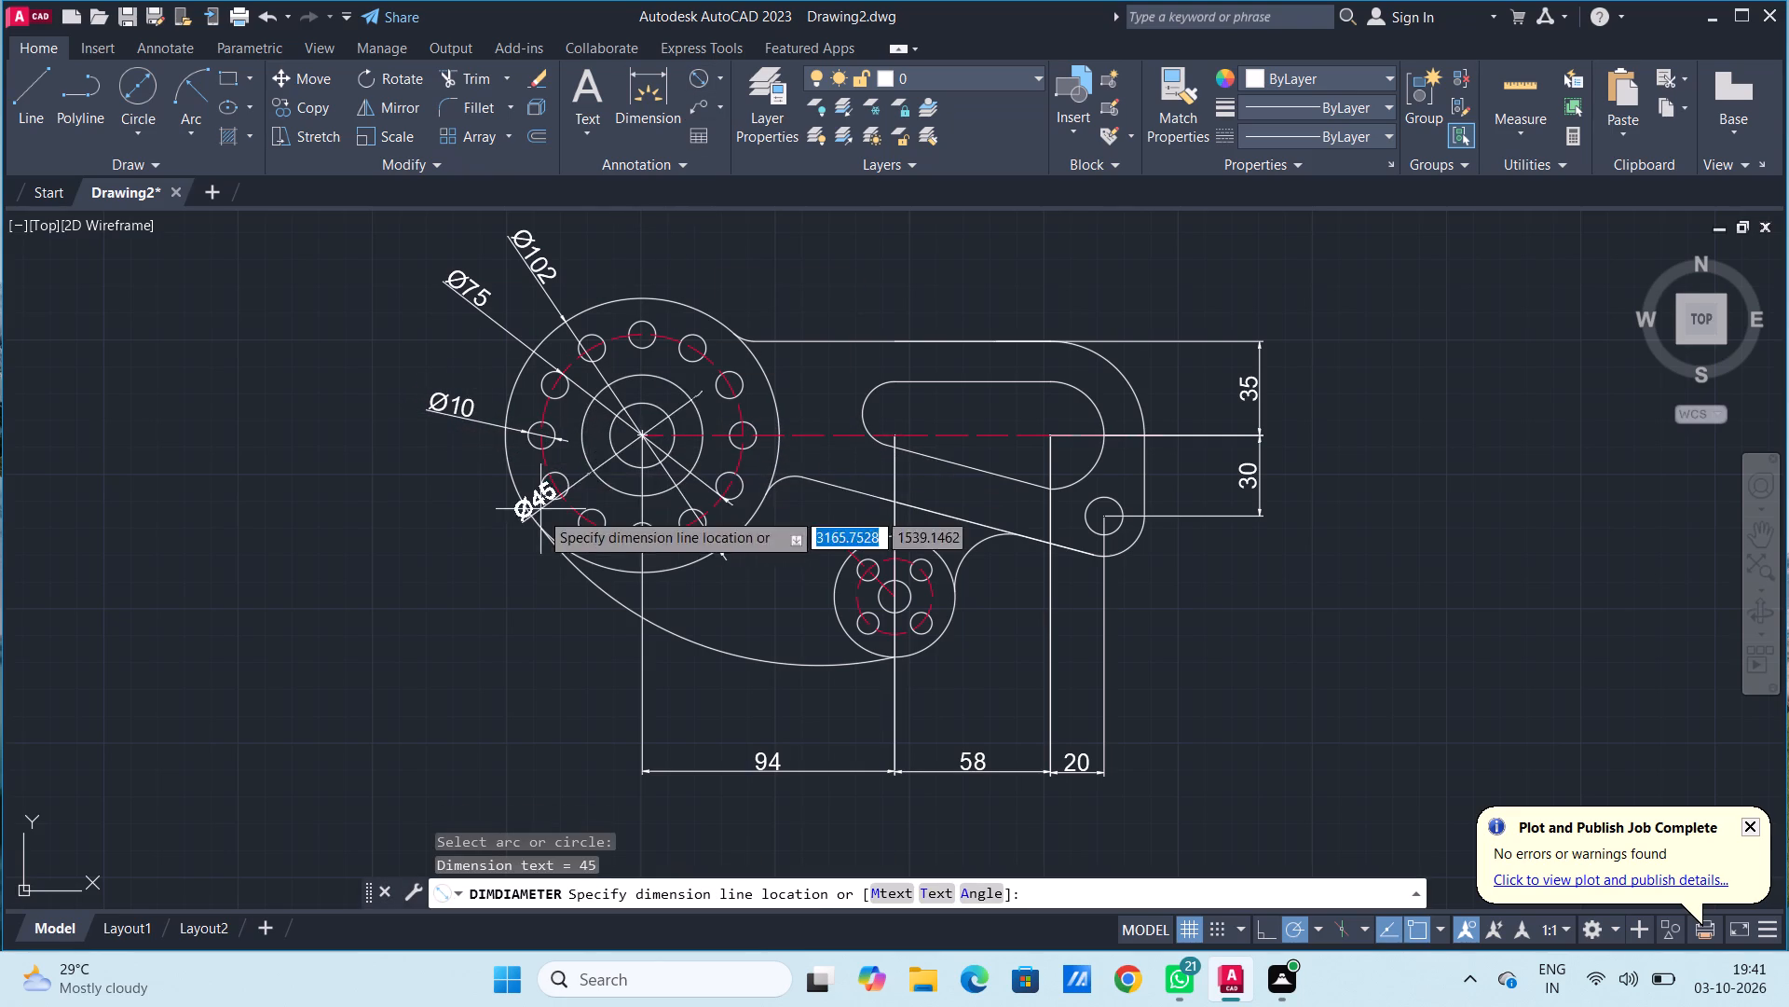
{"action": "left_click", "coordinate": [402, 510]}
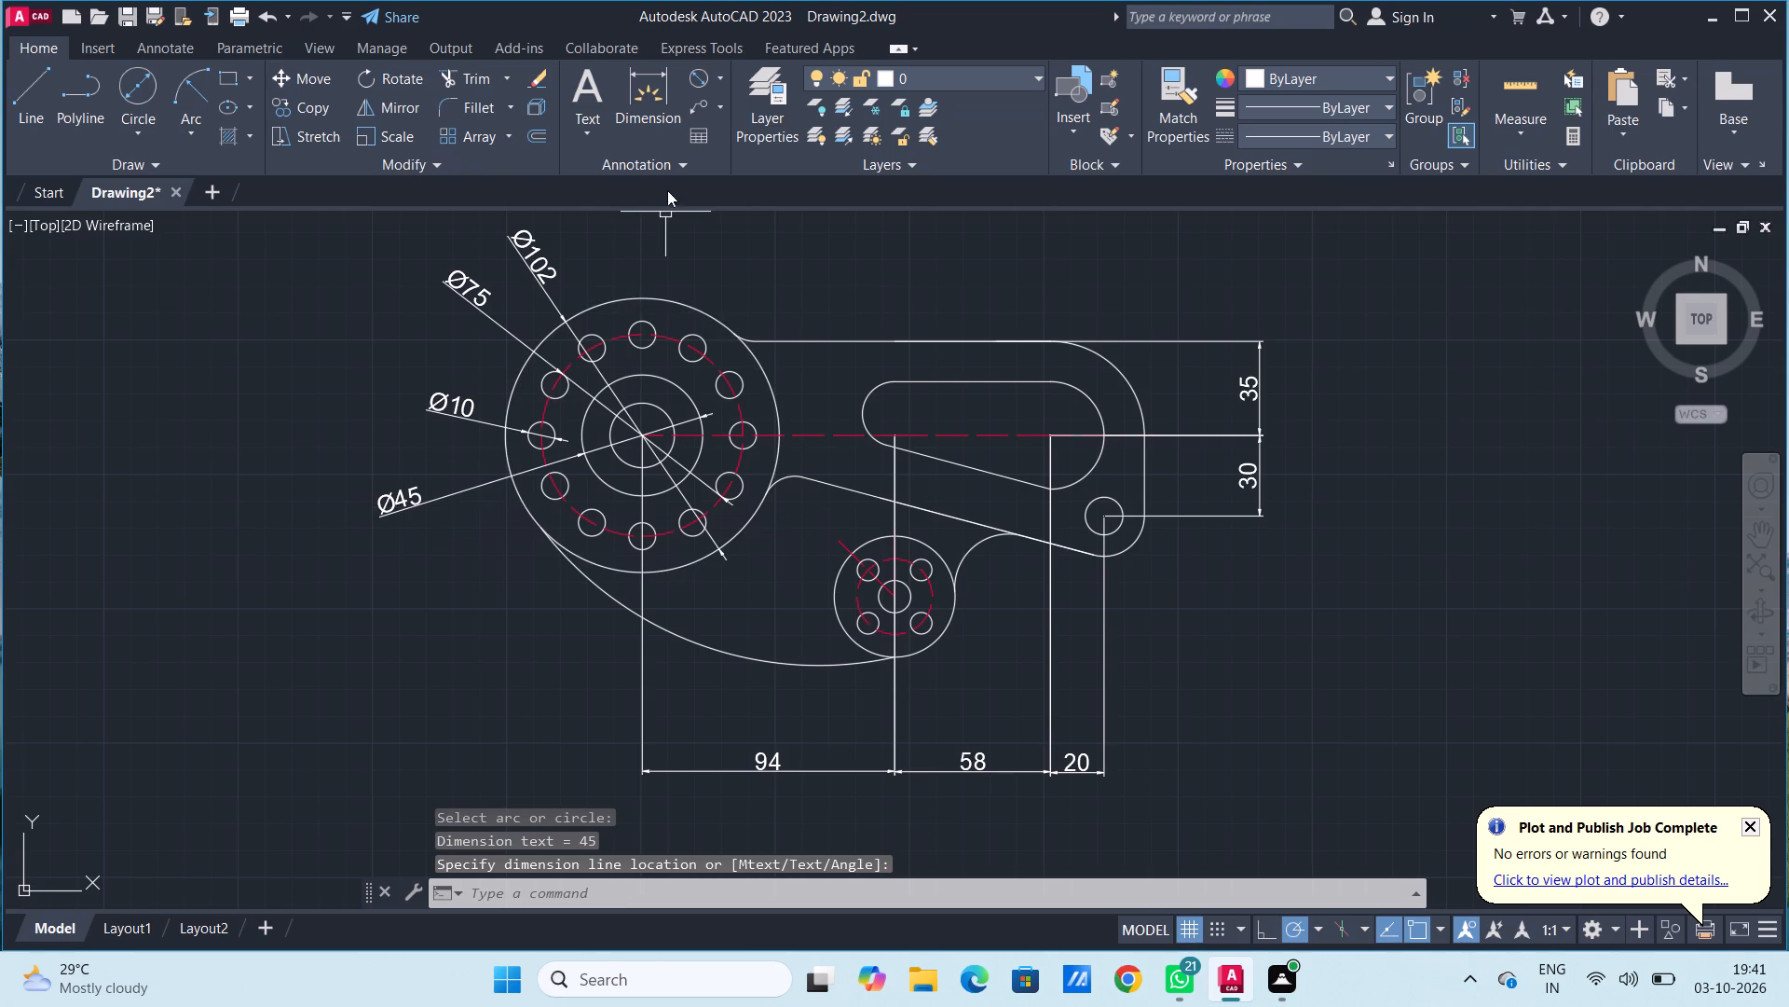
{"action": "left_click", "coordinate": [701, 76]}
{"action": "left_click", "coordinate": [624, 469]}
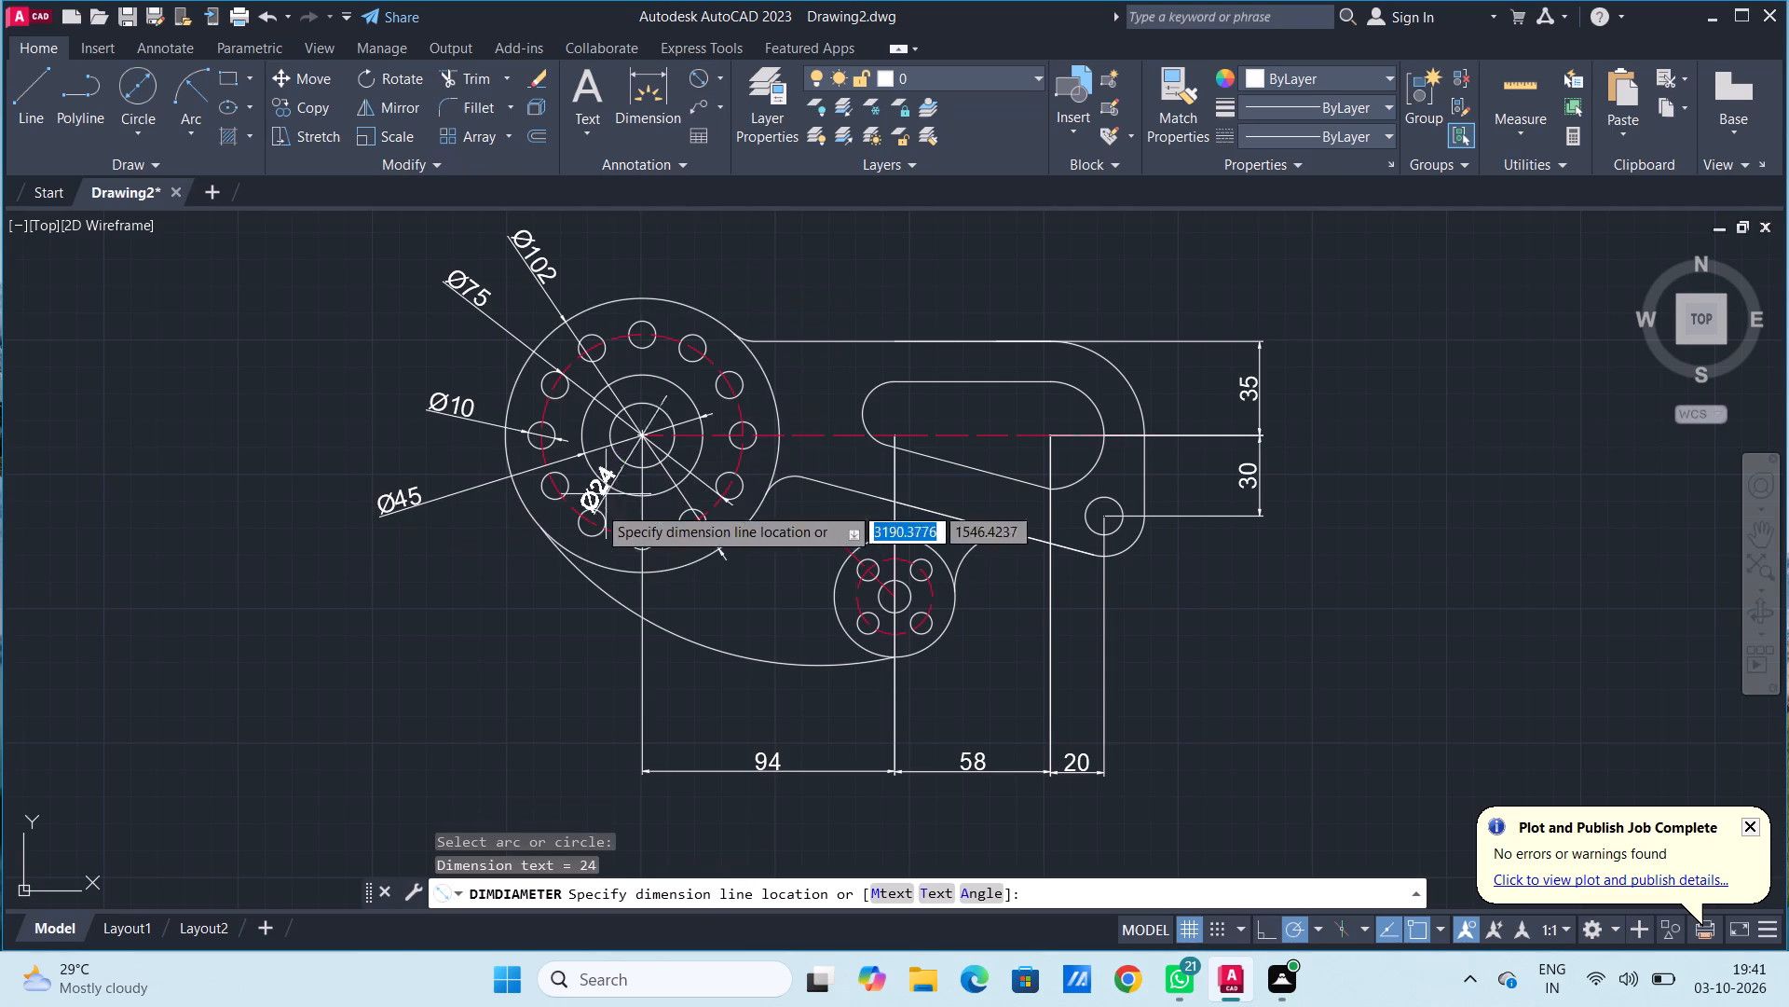
{"action": "left_click", "coordinate": [434, 586]}
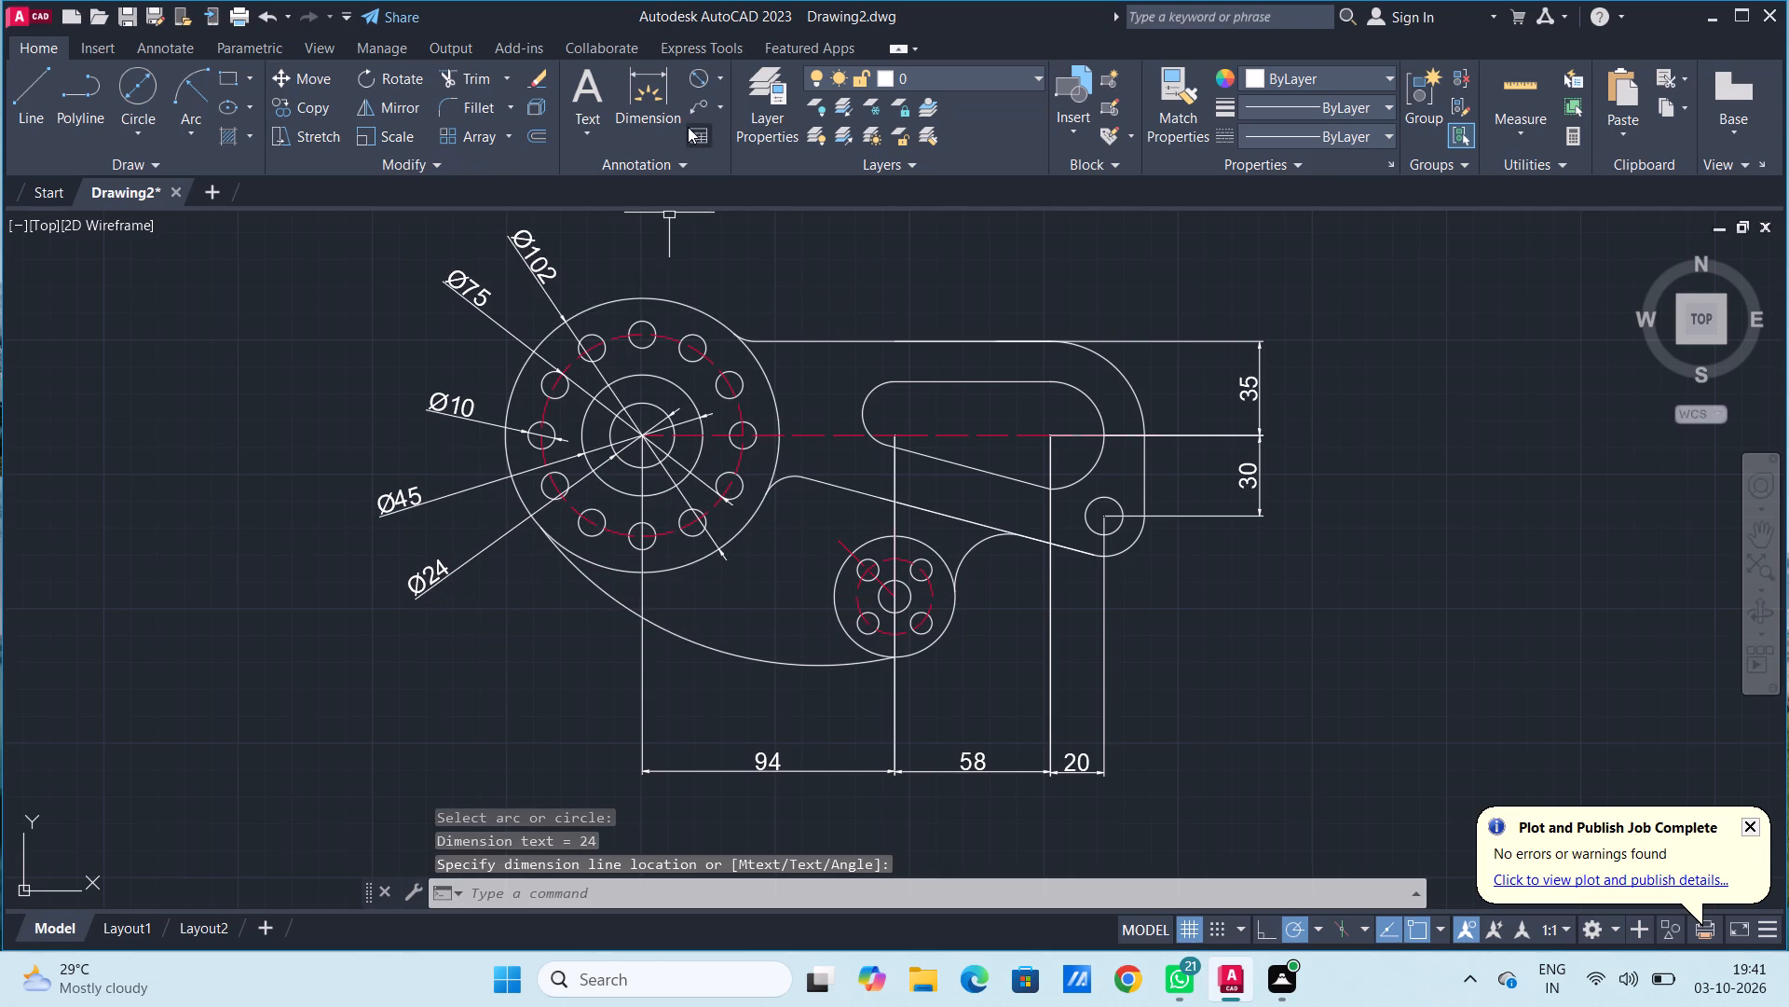
Add a radius dimension to the large tangent arc beneath the twelve-hole flange, with its text outside the part at lower left.
{"action": "left_click", "coordinate": [716, 75]}
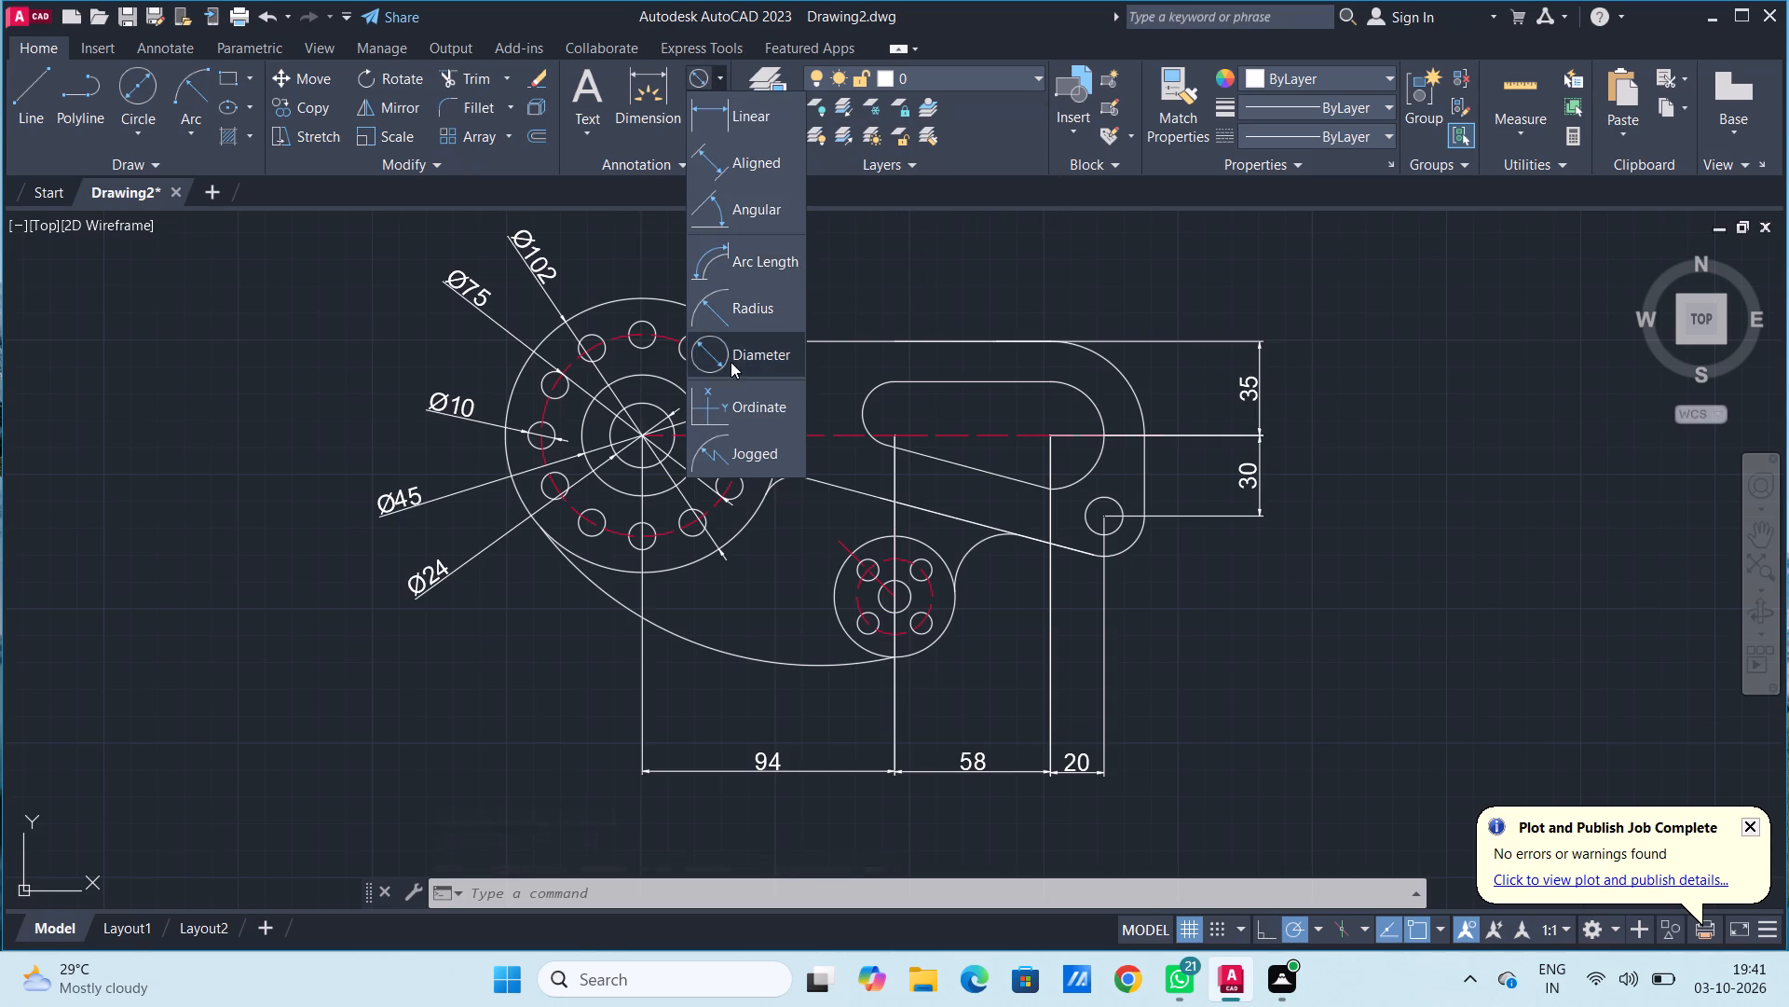
{"action": "left_click", "coordinate": [730, 312]}
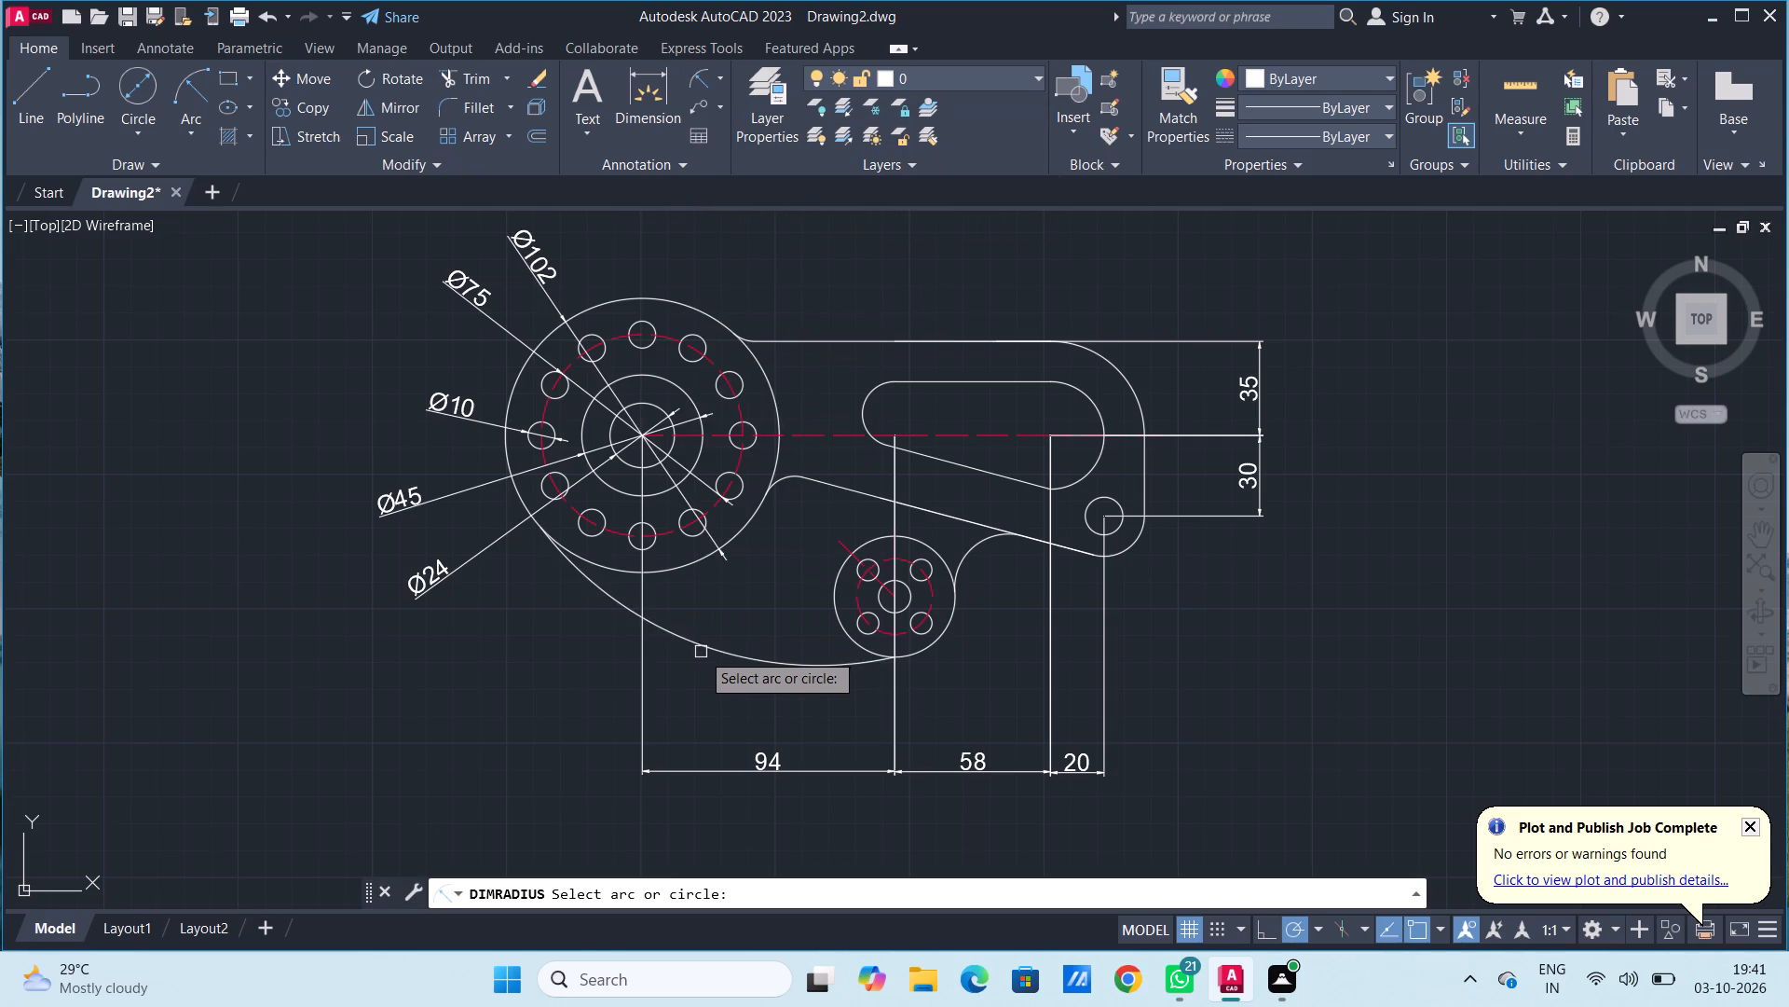
{"action": "left_click", "coordinate": [698, 641]}
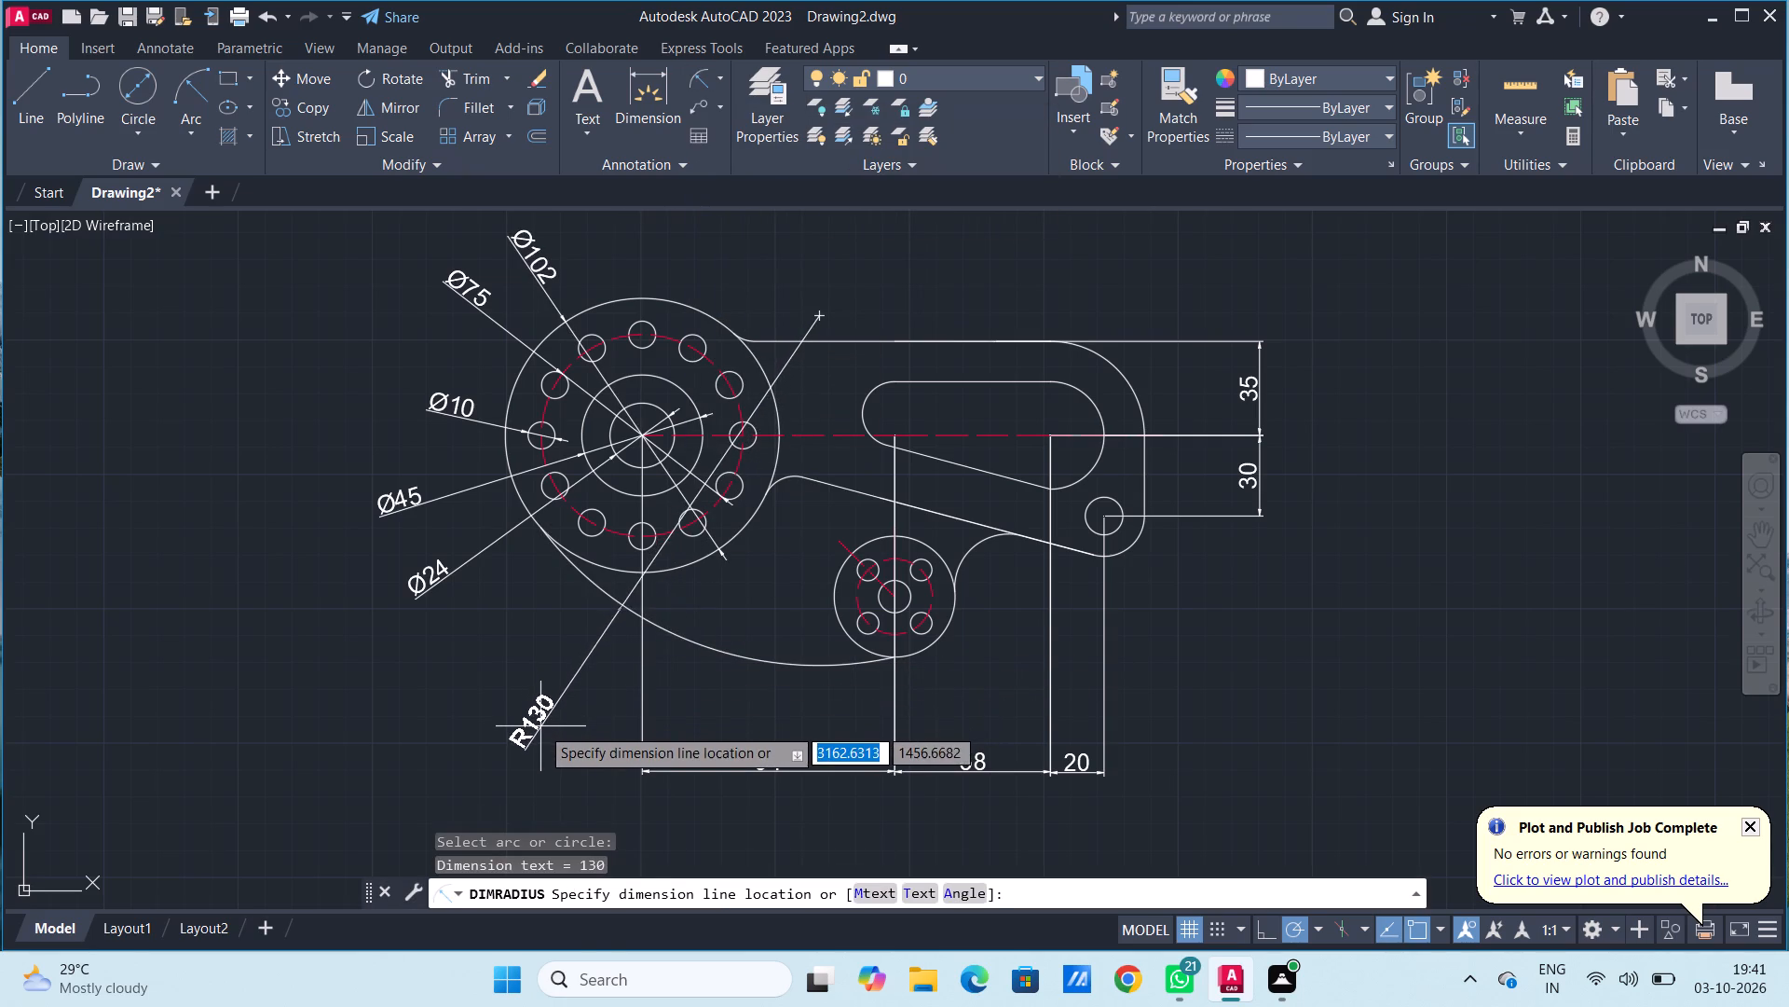
{"action": "left_click", "coordinate": [531, 702]}
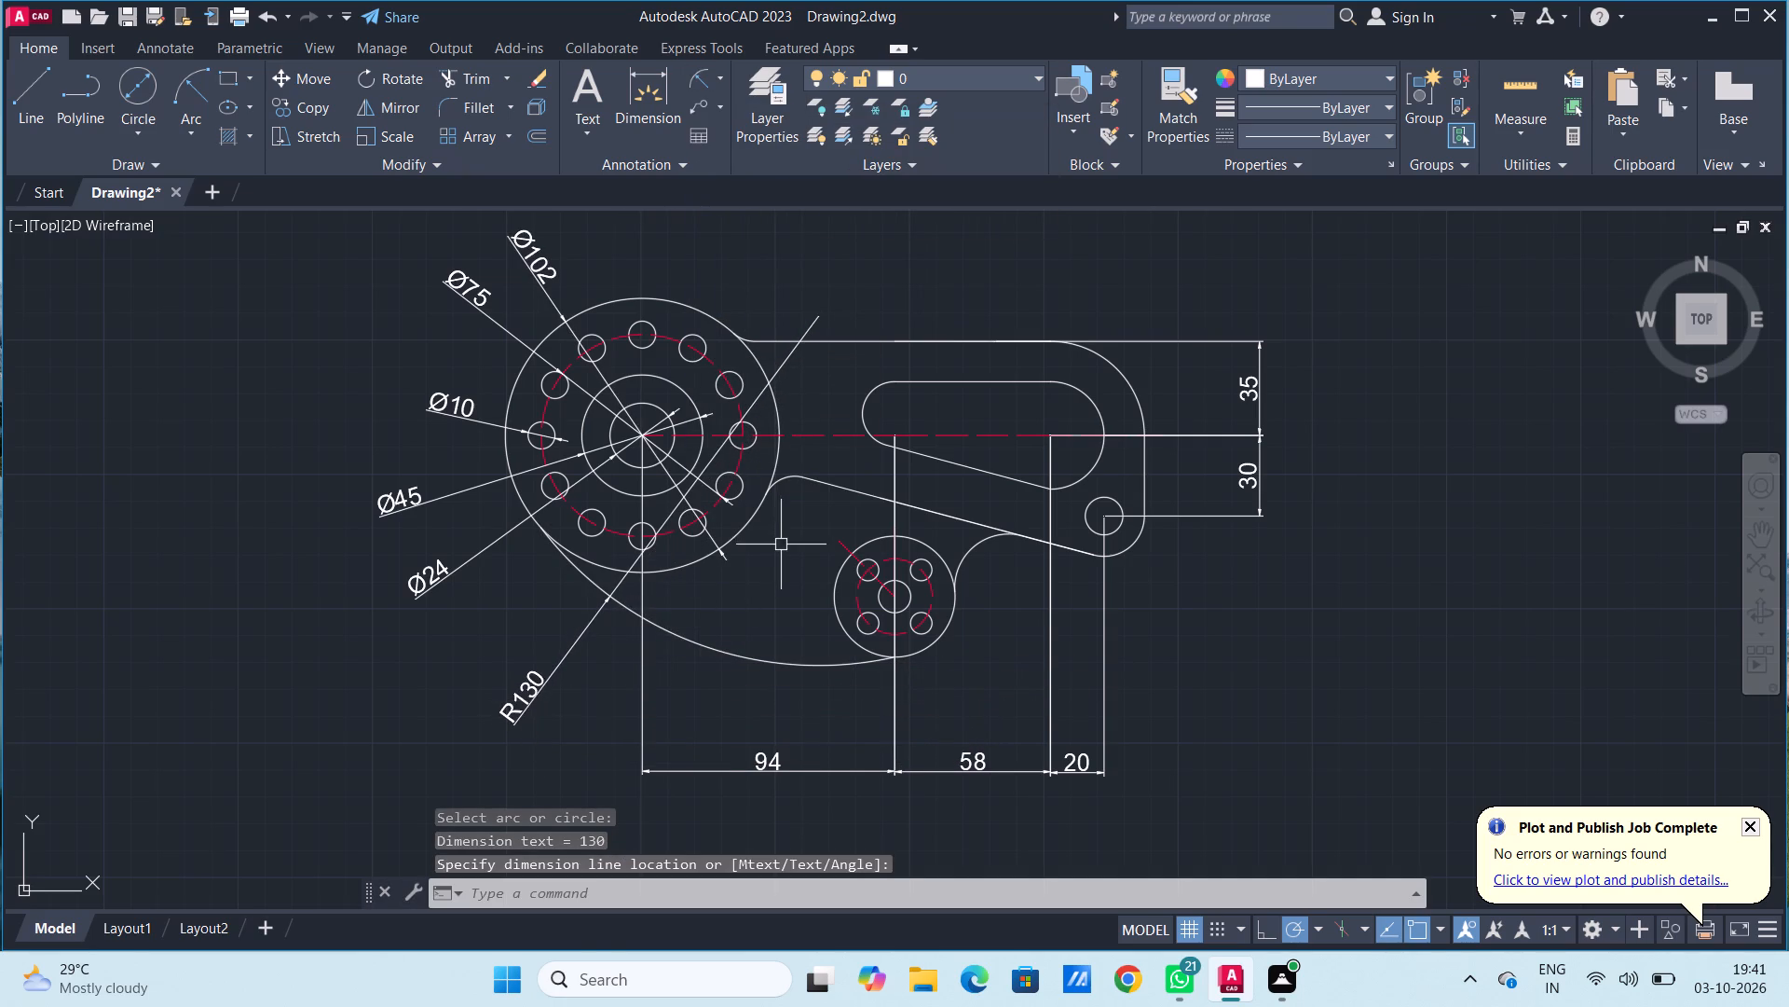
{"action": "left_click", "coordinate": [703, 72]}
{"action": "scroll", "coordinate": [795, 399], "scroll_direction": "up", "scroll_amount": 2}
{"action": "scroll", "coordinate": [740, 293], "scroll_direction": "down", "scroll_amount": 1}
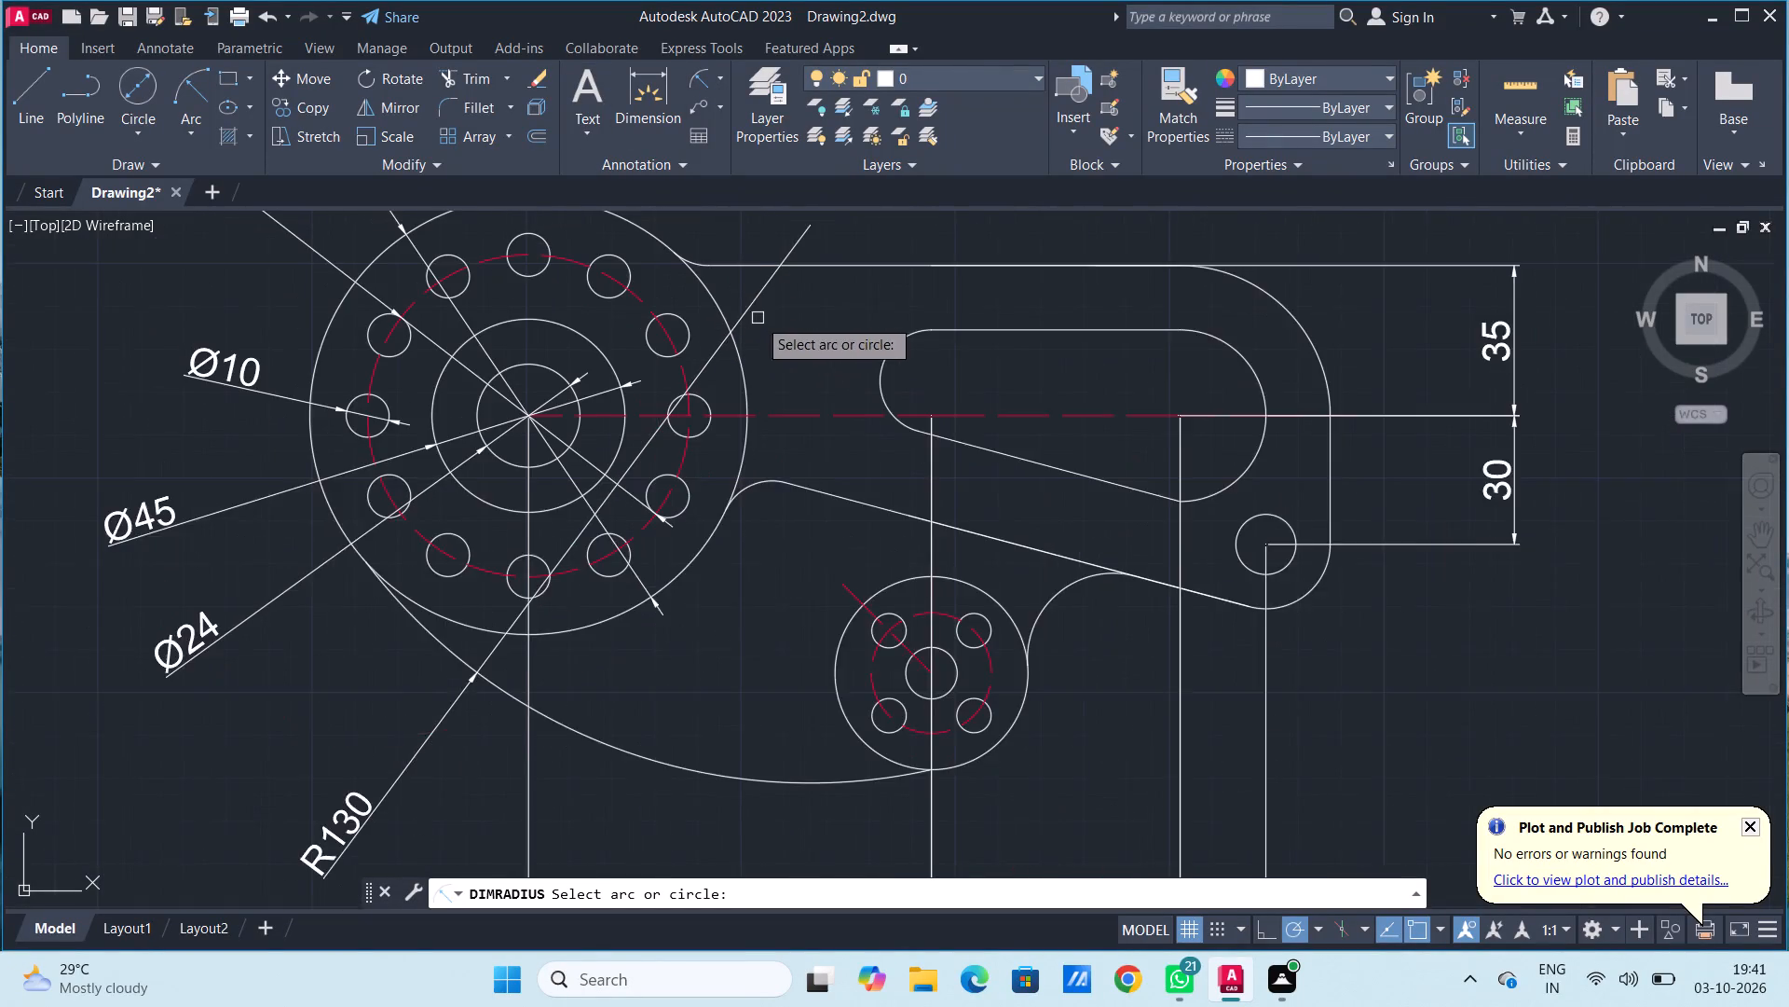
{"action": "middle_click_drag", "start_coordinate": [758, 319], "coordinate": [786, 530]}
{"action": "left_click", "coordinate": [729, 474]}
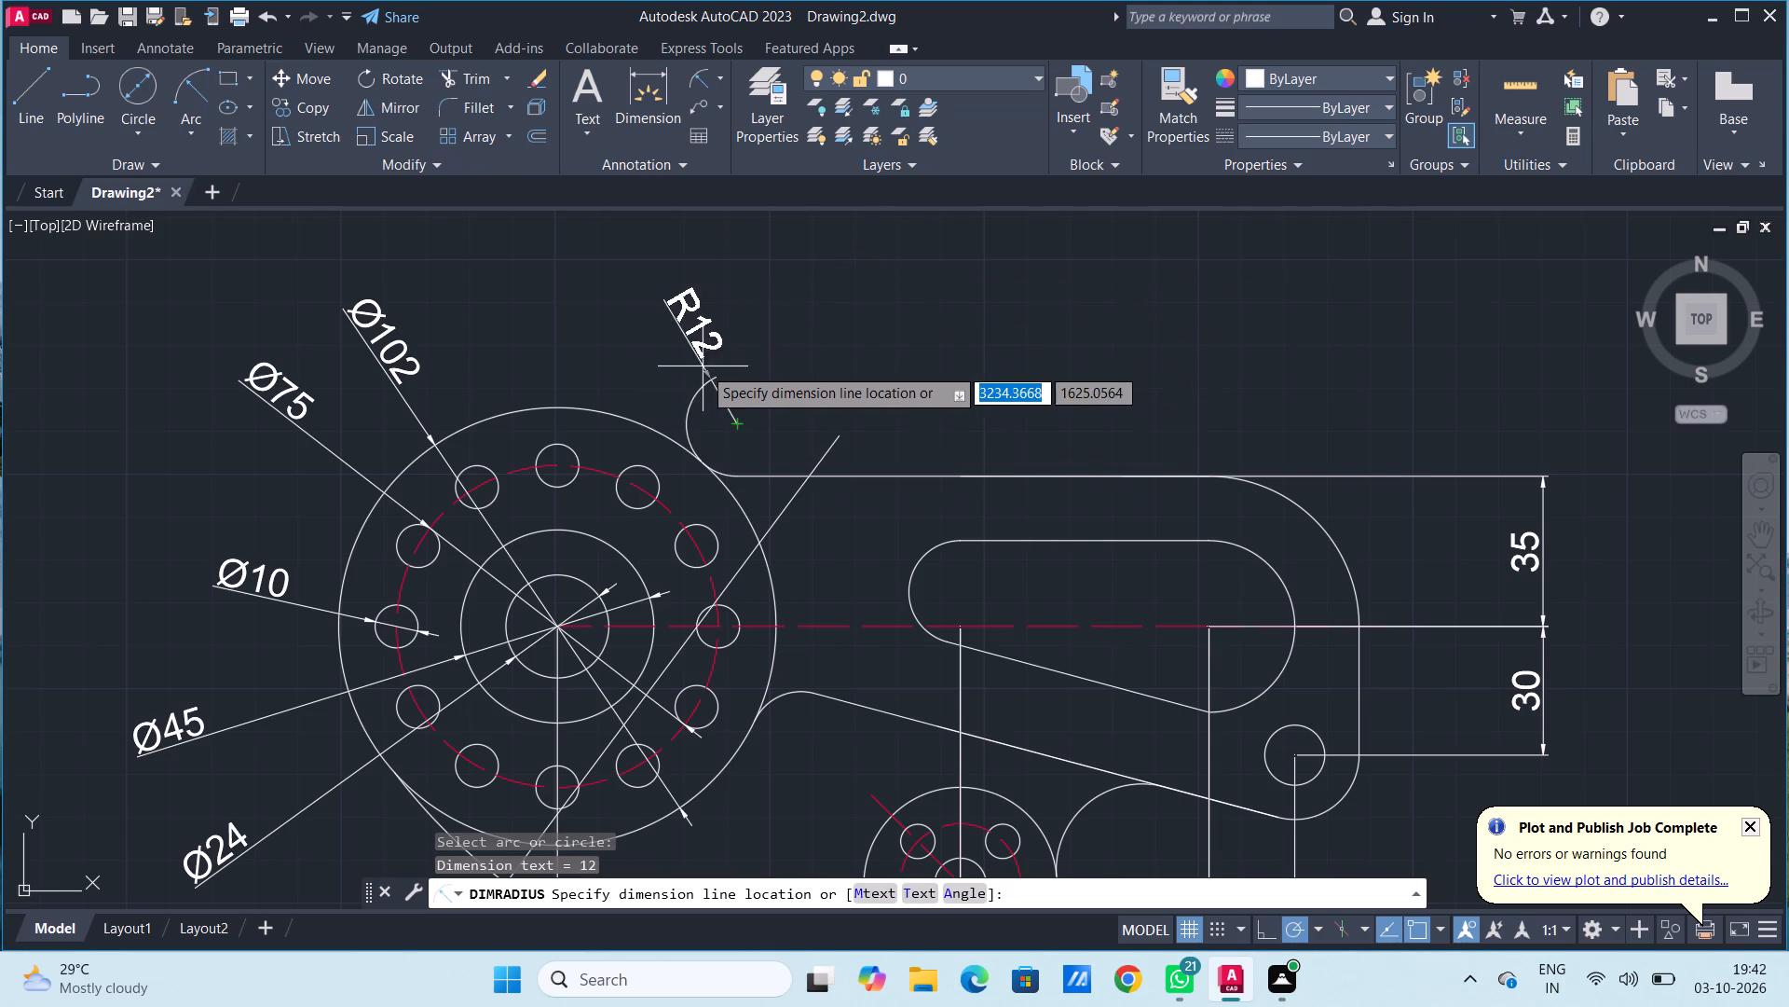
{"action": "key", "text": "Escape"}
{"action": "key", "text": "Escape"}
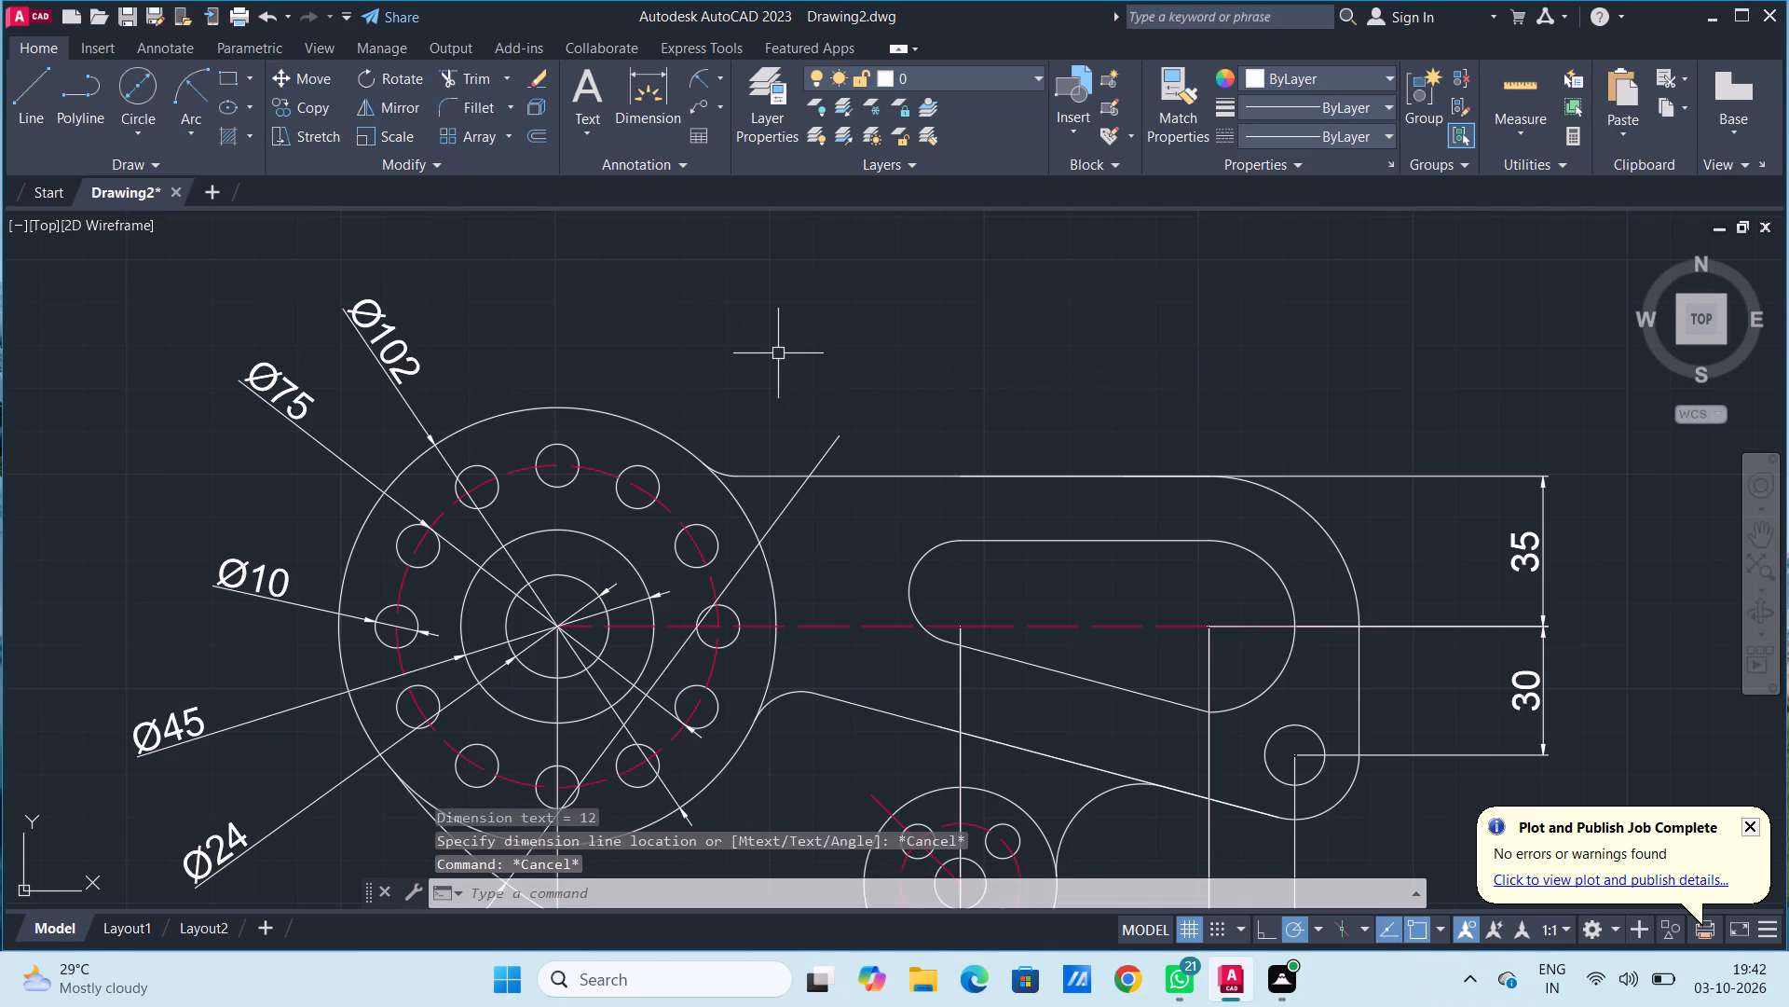
Add a leader reading R12 to the small fillet where the twelve-hole flange meets the upper straight edge, with its text above the part.
{"action": "left_click", "coordinate": [717, 107]}
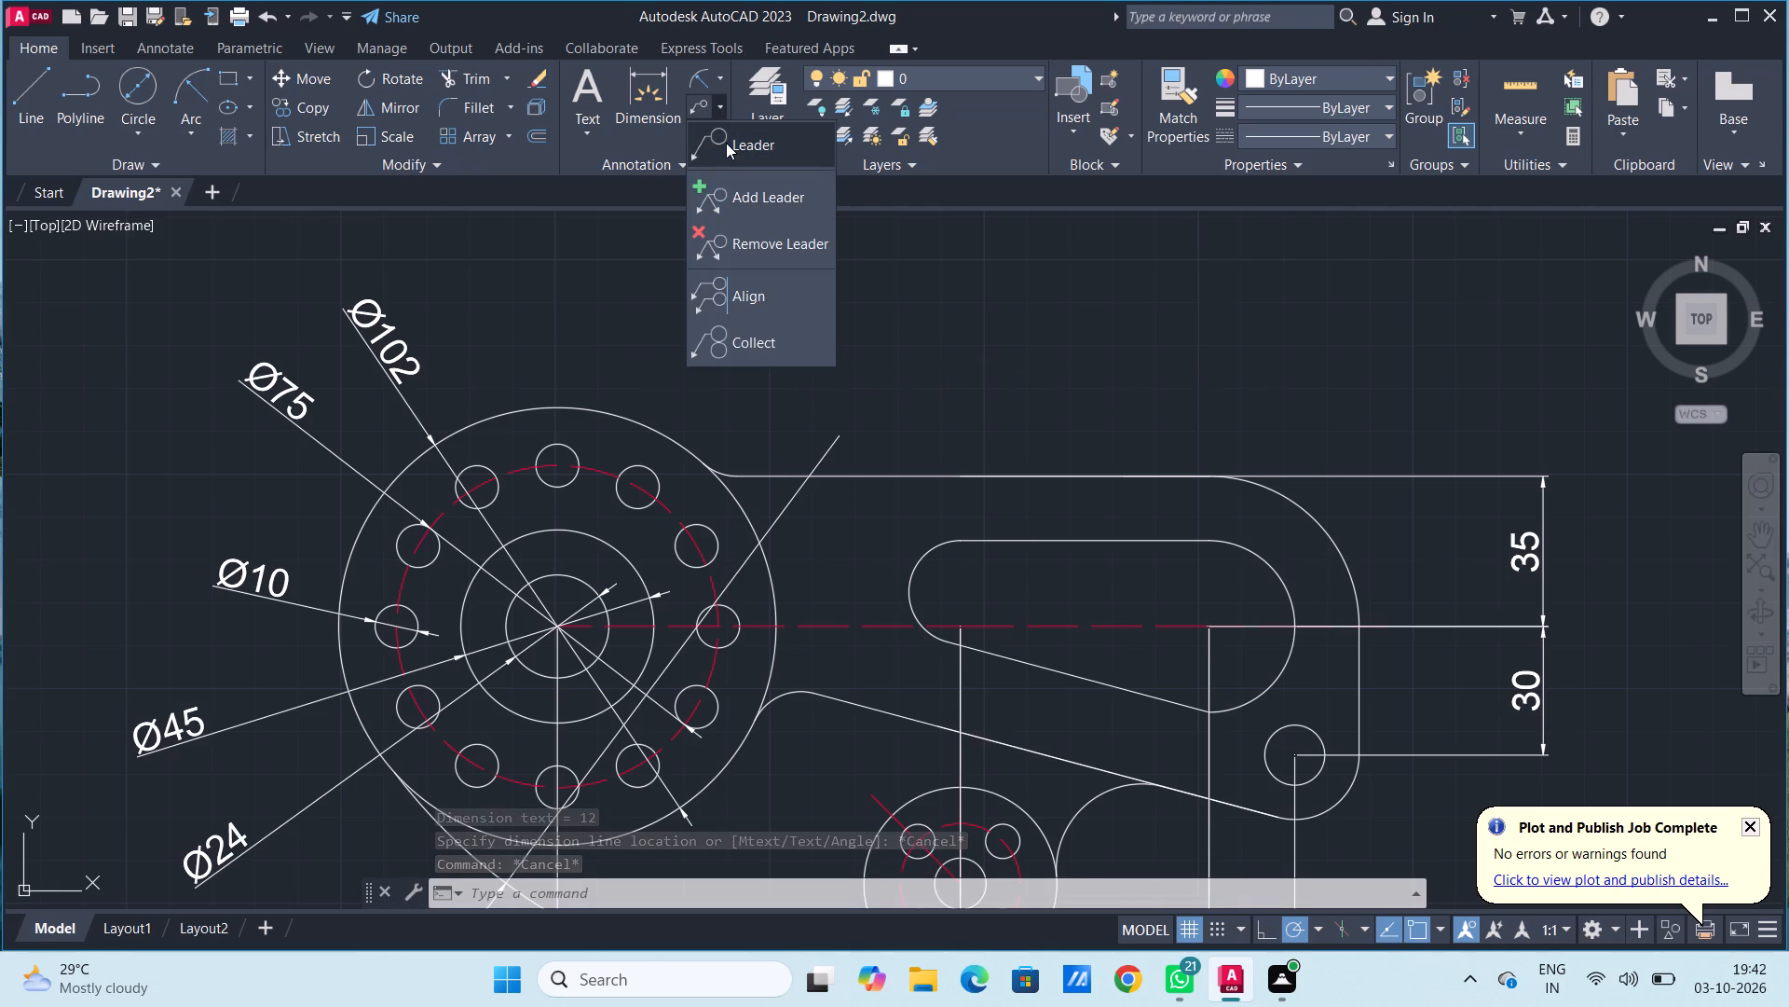
{"action": "left_click", "coordinate": [726, 143]}
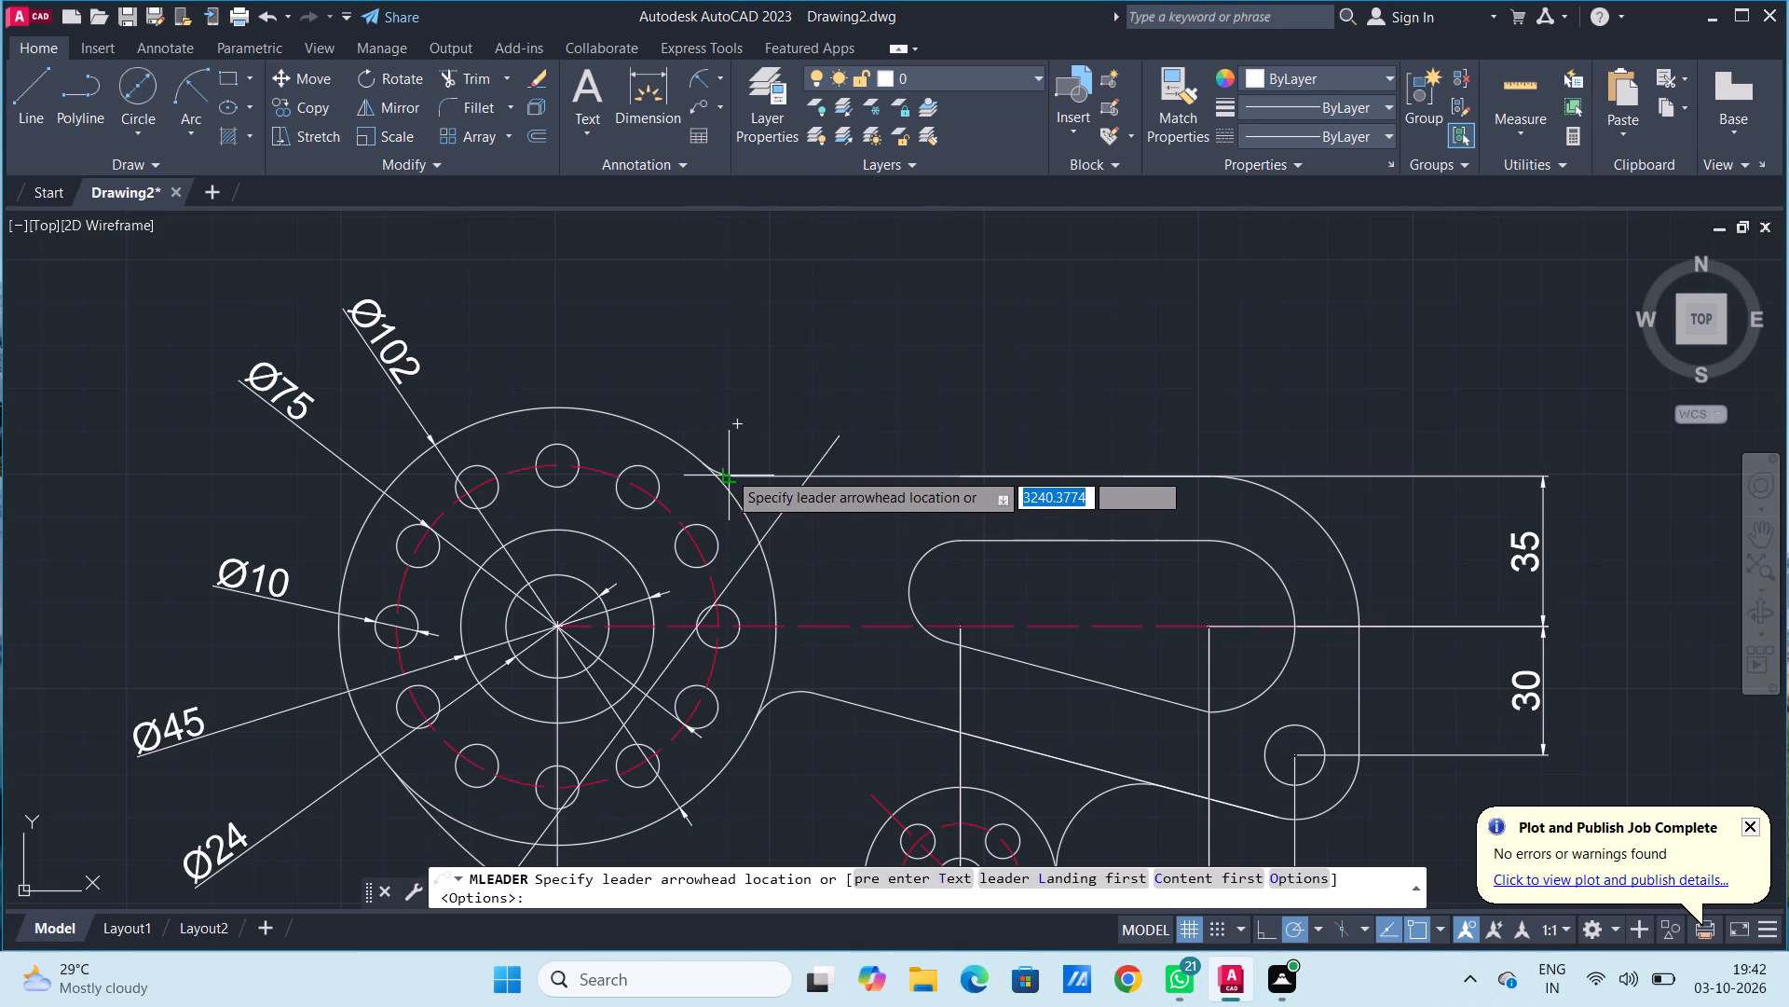
{"action": "left_click", "coordinate": [726, 472]}
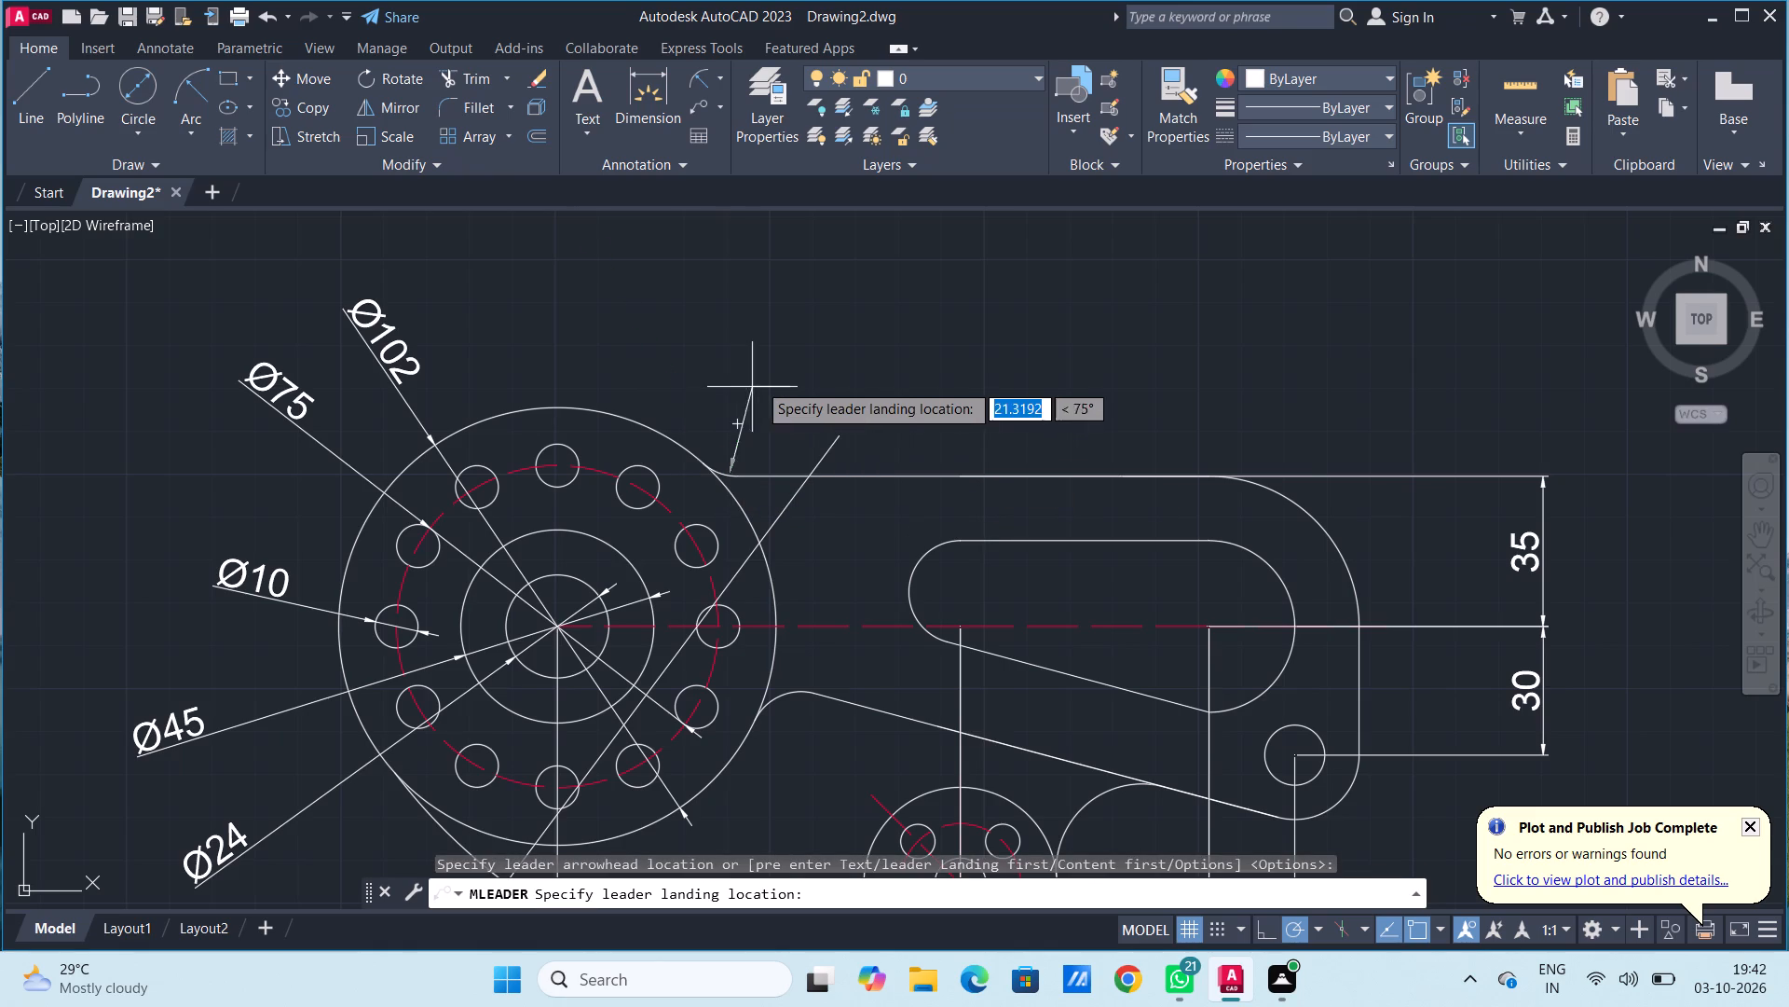
{"action": "left_click", "coordinate": [775, 346]}
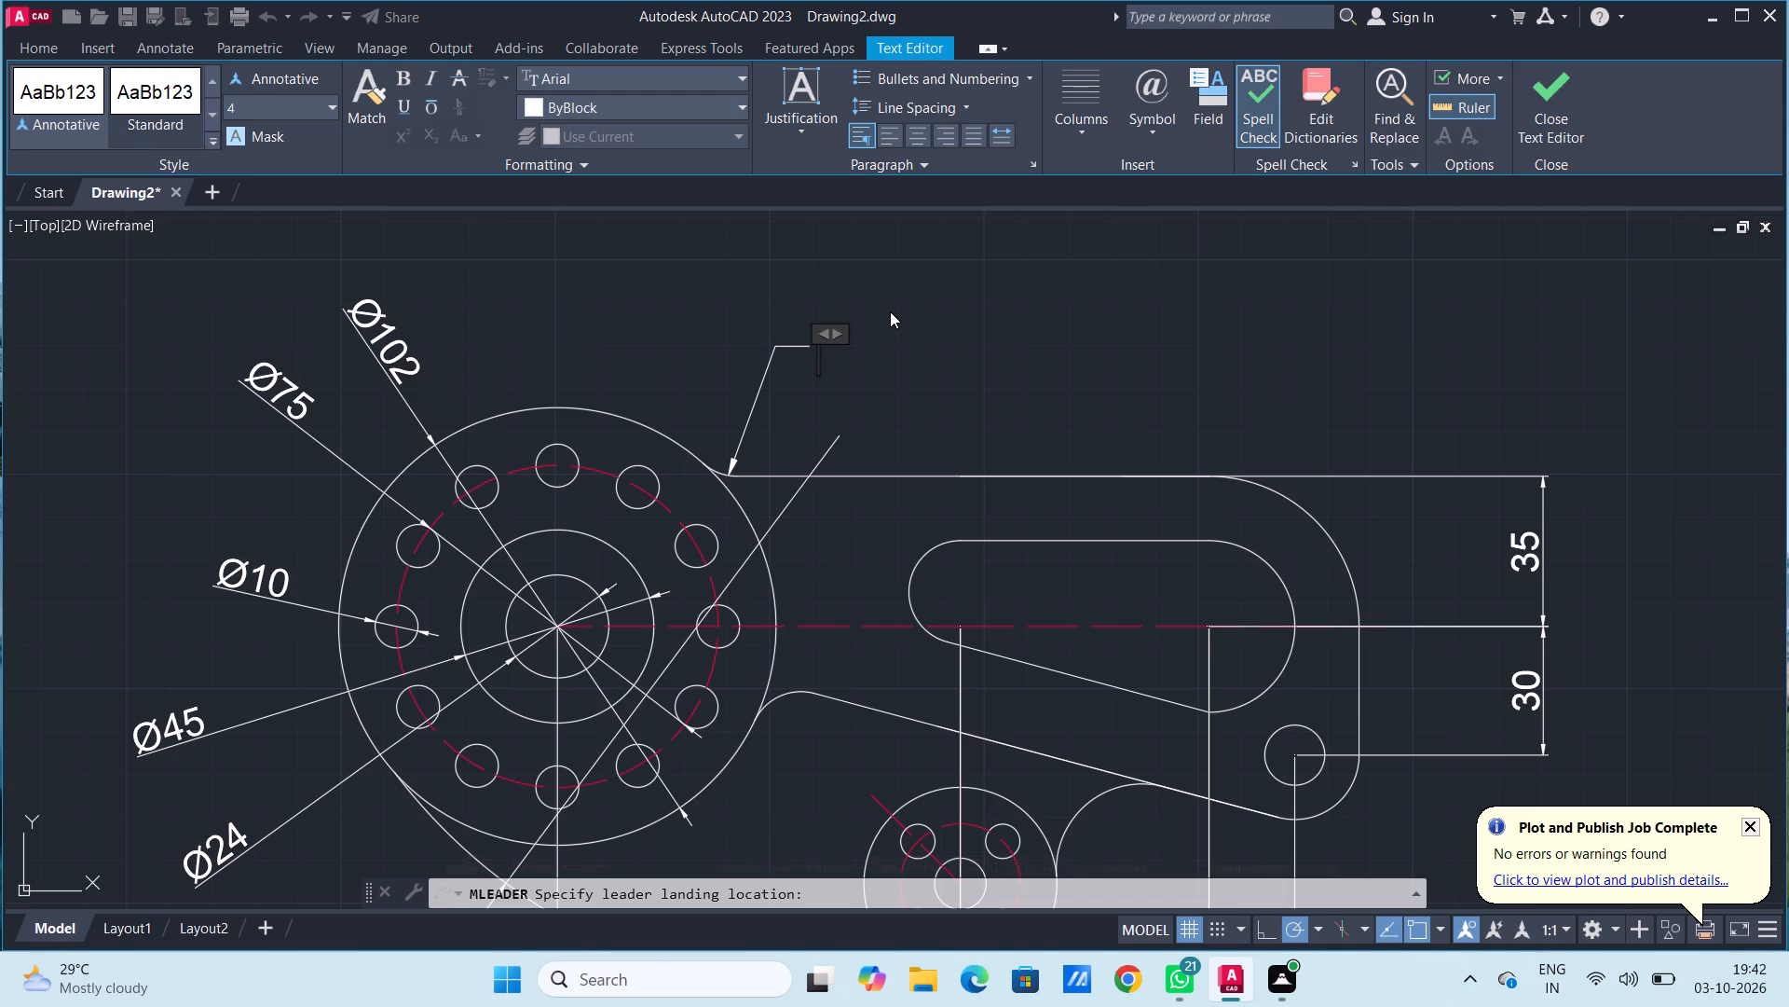
{"action": "key", "text": "r"}
{"action": "key", "text": "BackSpace"}
{"action": "key", "text": "shift+r"}
{"action": "type", "text": "12"}
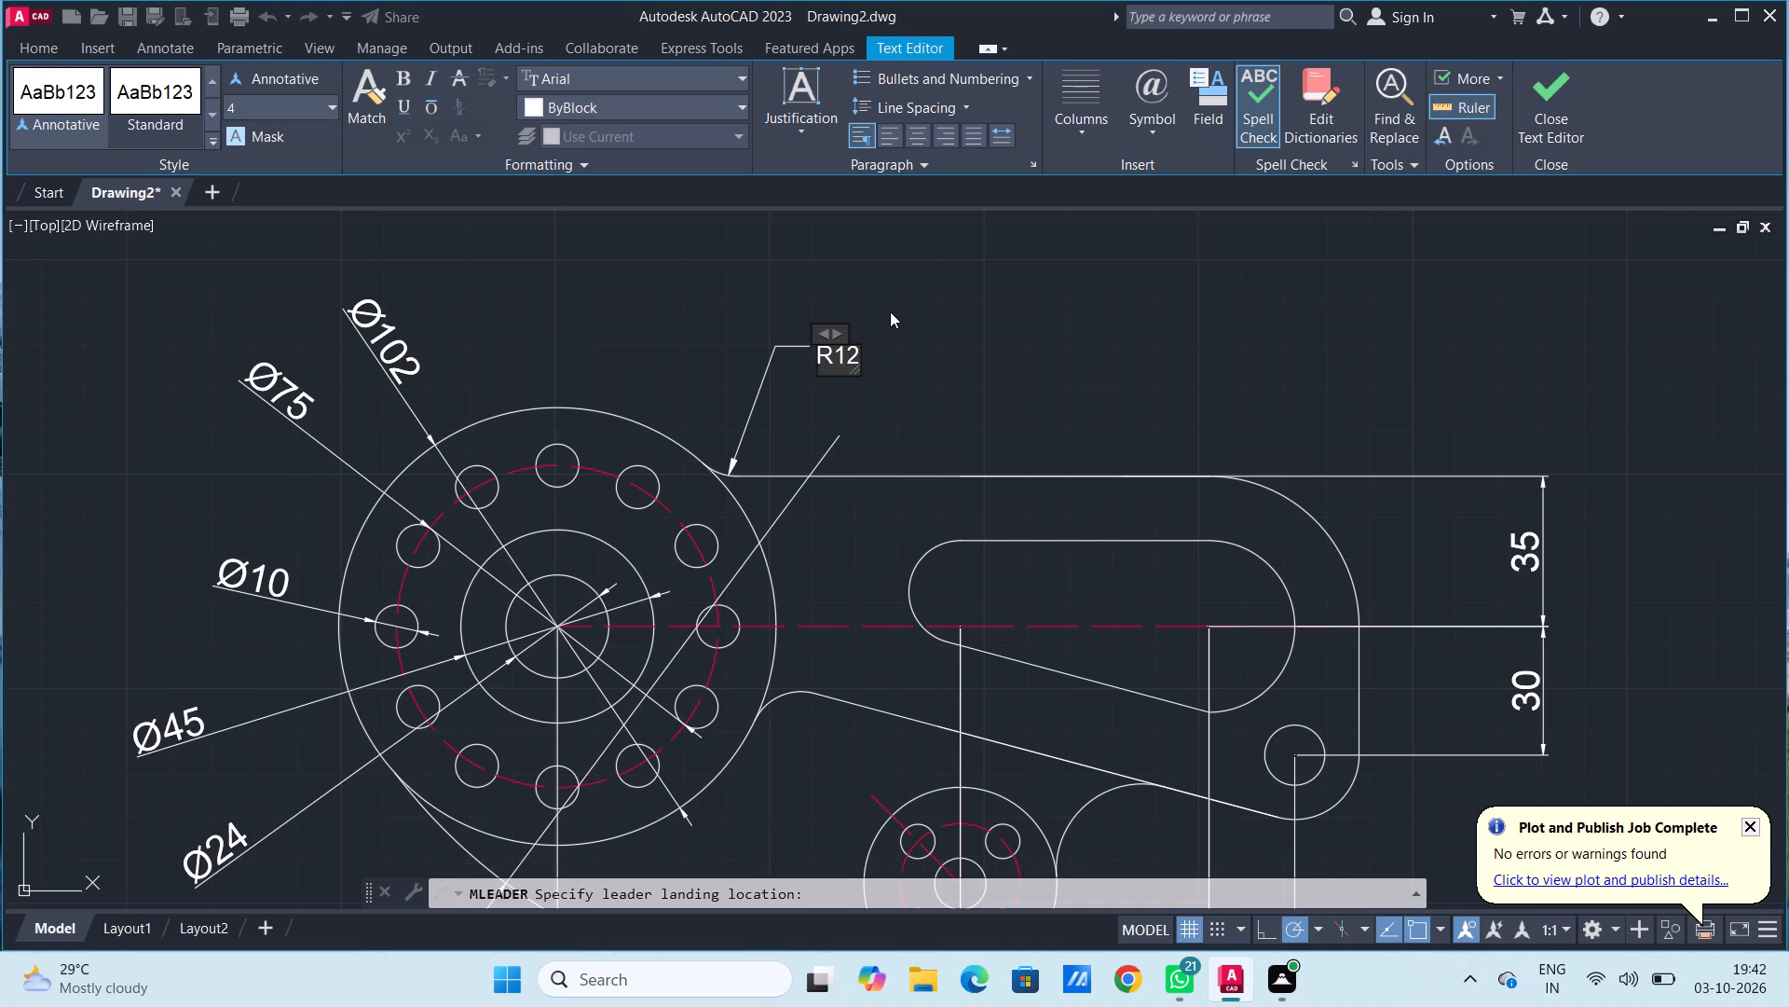
{"action": "key", "text": "Return"}
{"action": "left_click", "coordinate": [1547, 106]}
Add a leader reading R12 to the tapered slot's small end arc, with its text above the outline beneath the fillet's leader.
{"action": "scroll", "coordinate": [1115, 379], "scroll_direction": "down", "scroll_amount": 2}
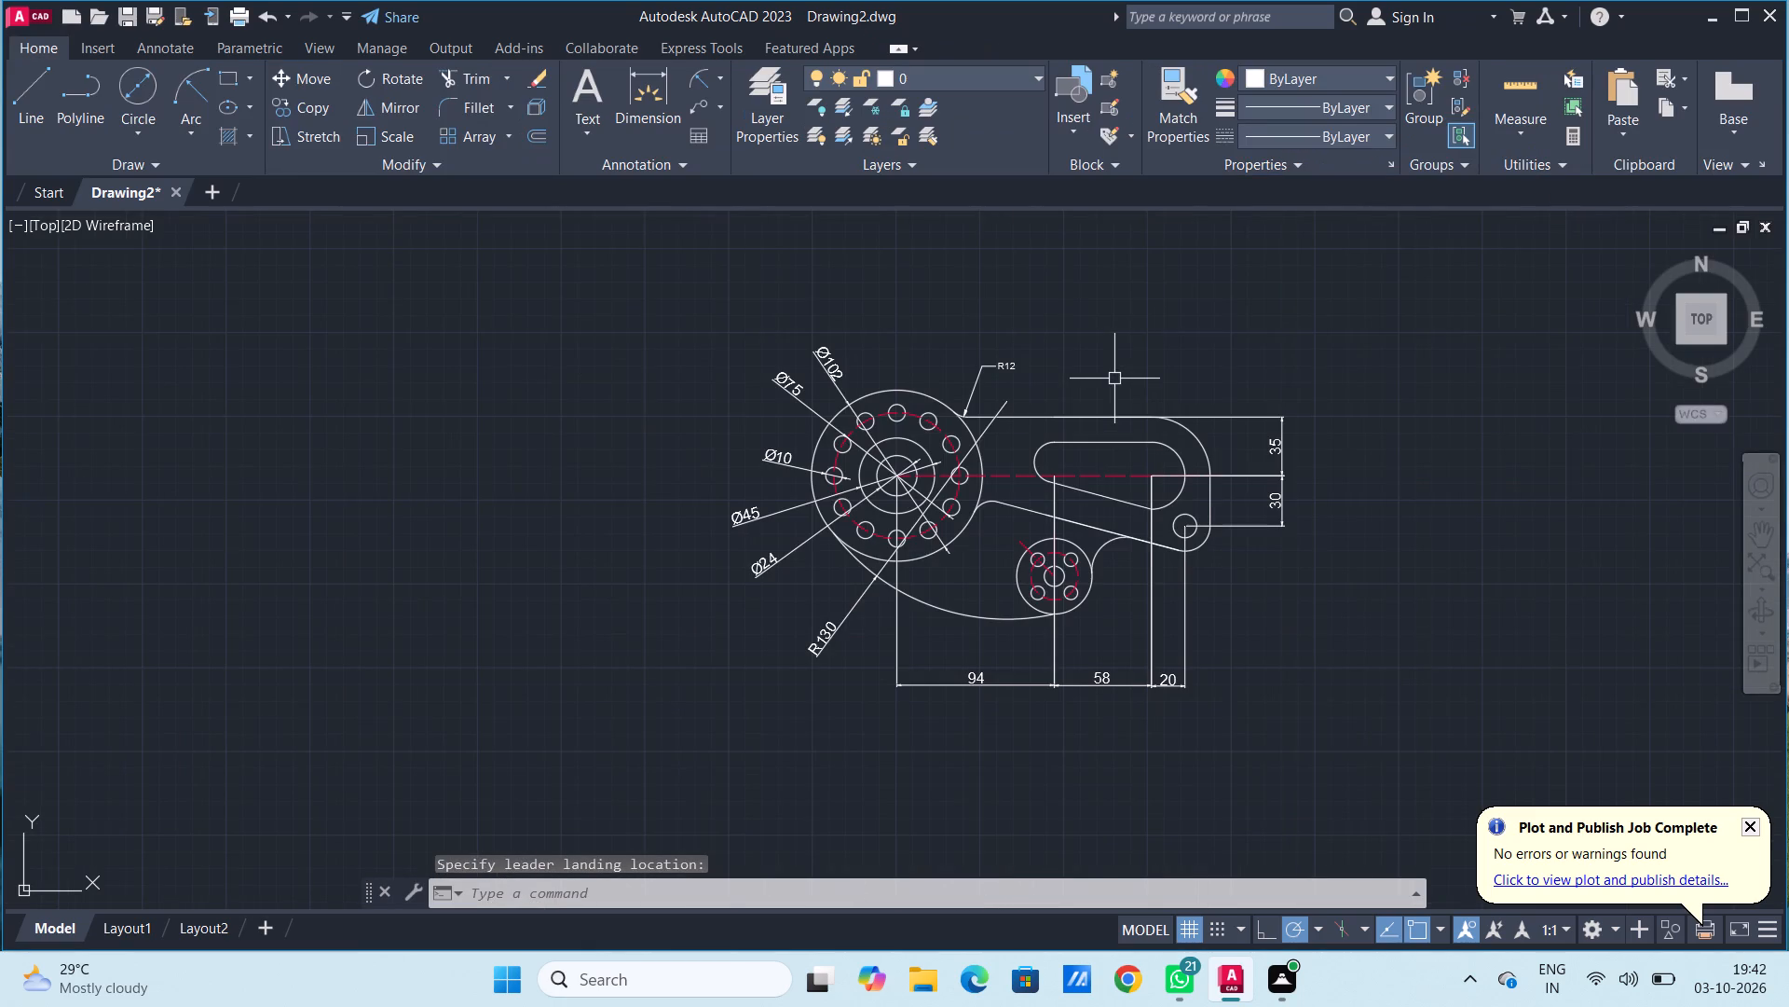
{"action": "middle_click_drag", "start_coordinate": [1113, 379], "coordinate": [1068, 300]}
{"action": "scroll", "coordinate": [998, 369], "scroll_direction": "down", "scroll_amount": 1}
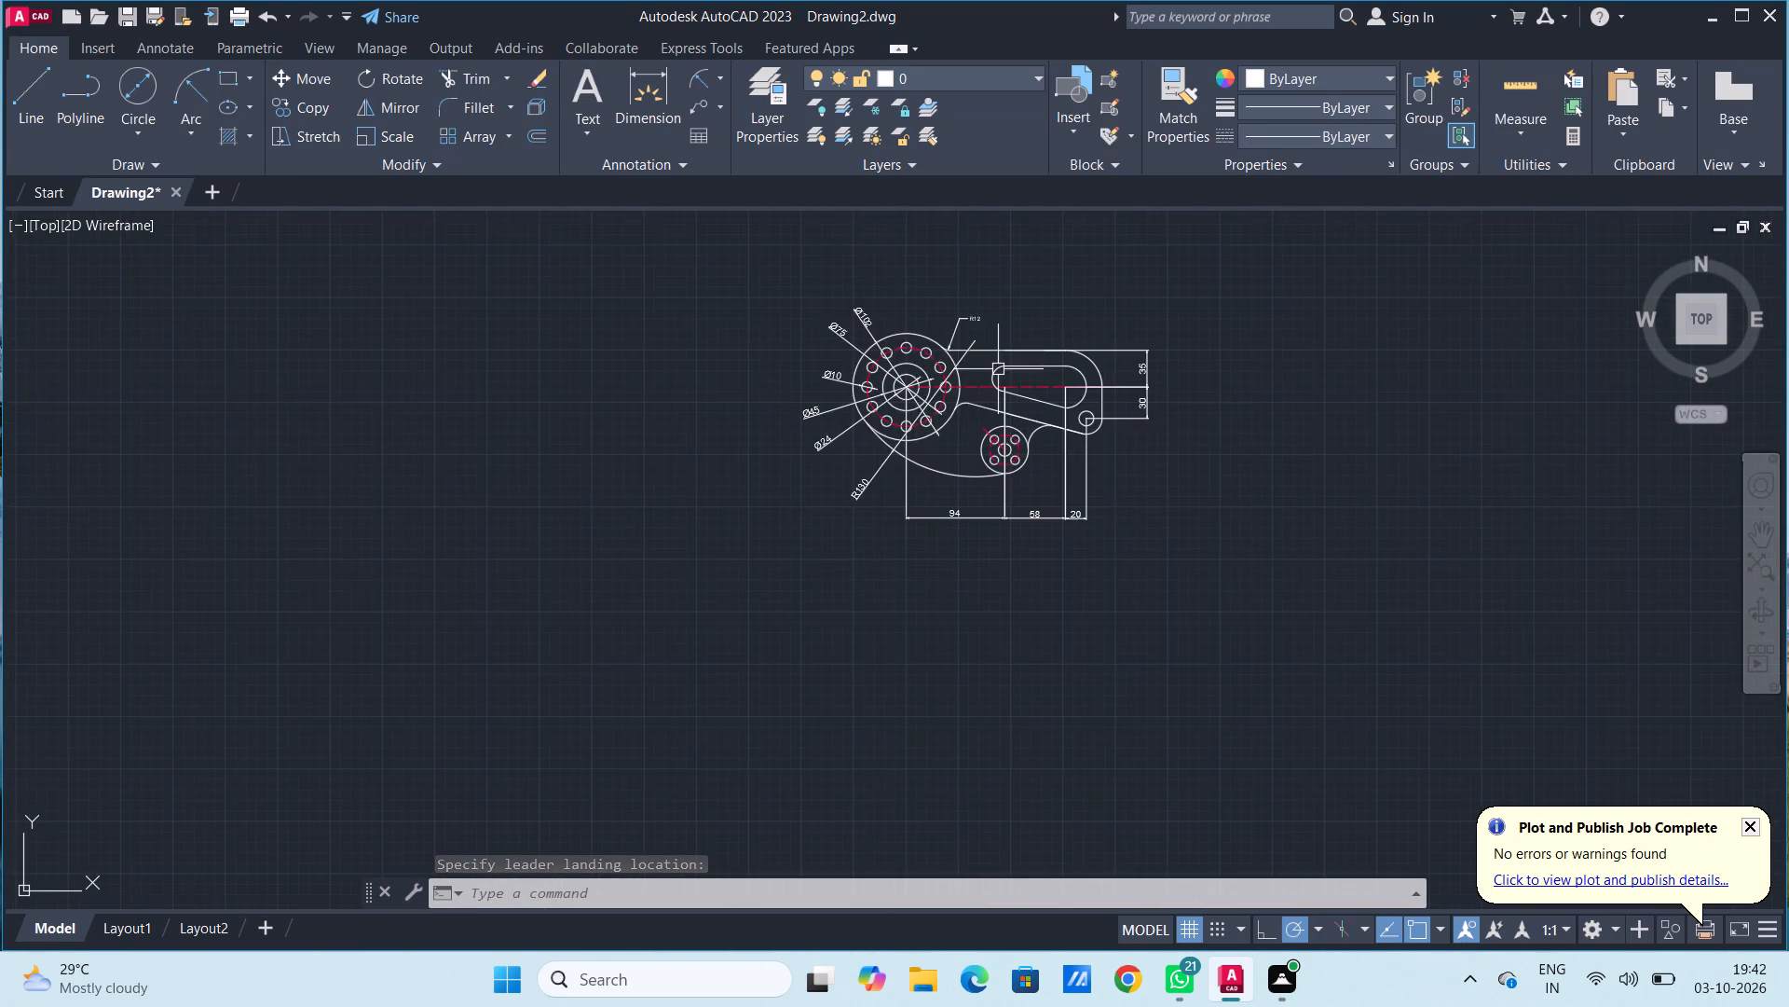
{"action": "scroll", "coordinate": [998, 369], "scroll_direction": "up", "scroll_amount": 2}
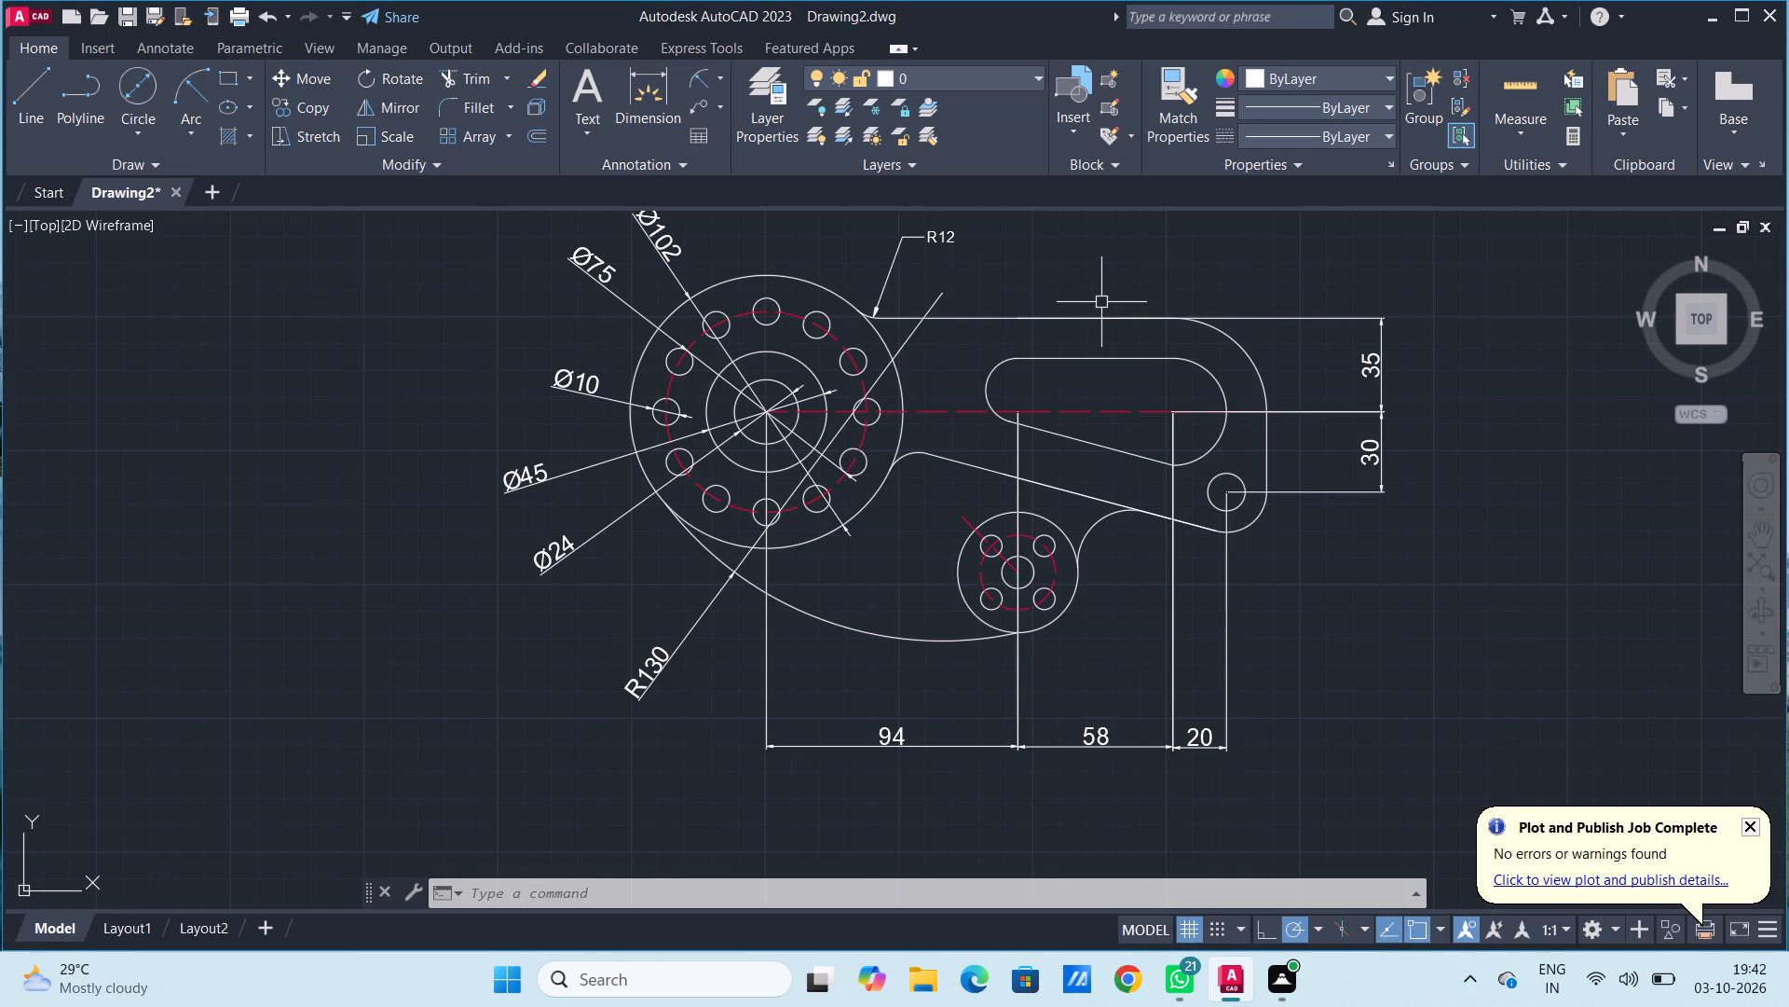
{"action": "scroll", "coordinate": [1058, 288], "scroll_direction": "up", "scroll_amount": 1}
{"action": "middle_click_drag", "start_coordinate": [1058, 288], "coordinate": [1005, 353]}
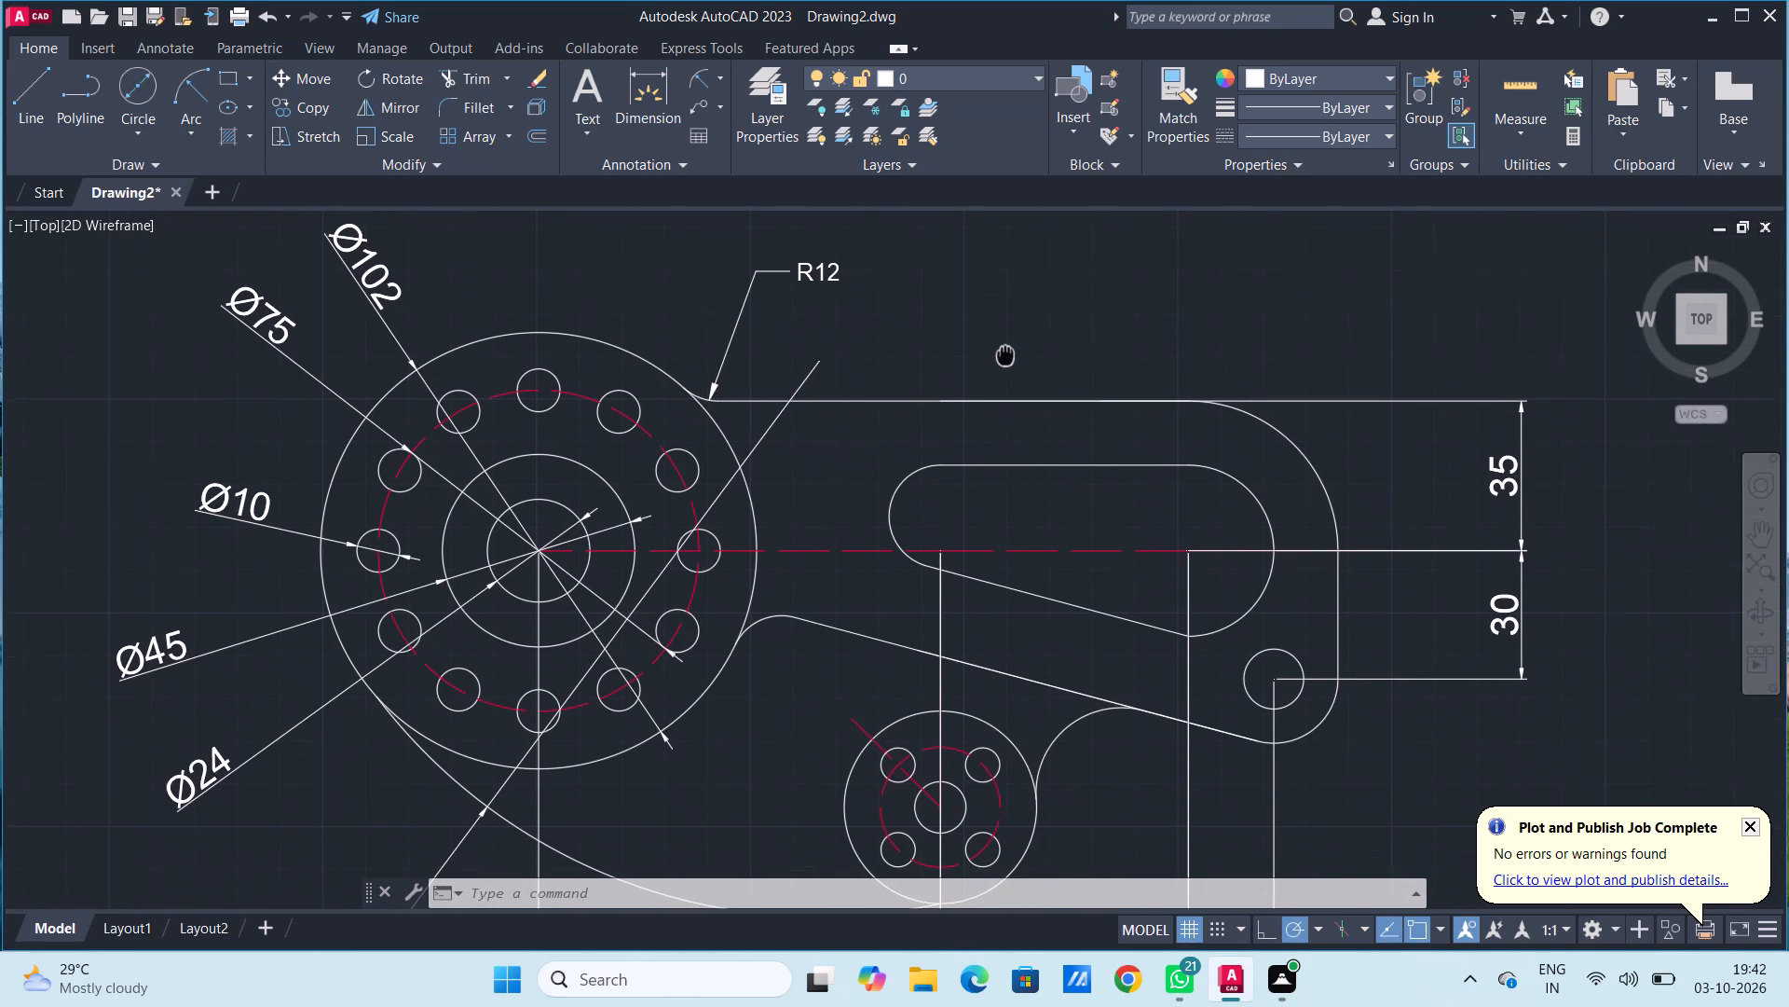
{"action": "middle_click_drag", "start_coordinate": [1005, 353], "coordinate": [1004, 352]}
{"action": "left_click", "coordinate": [699, 106]}
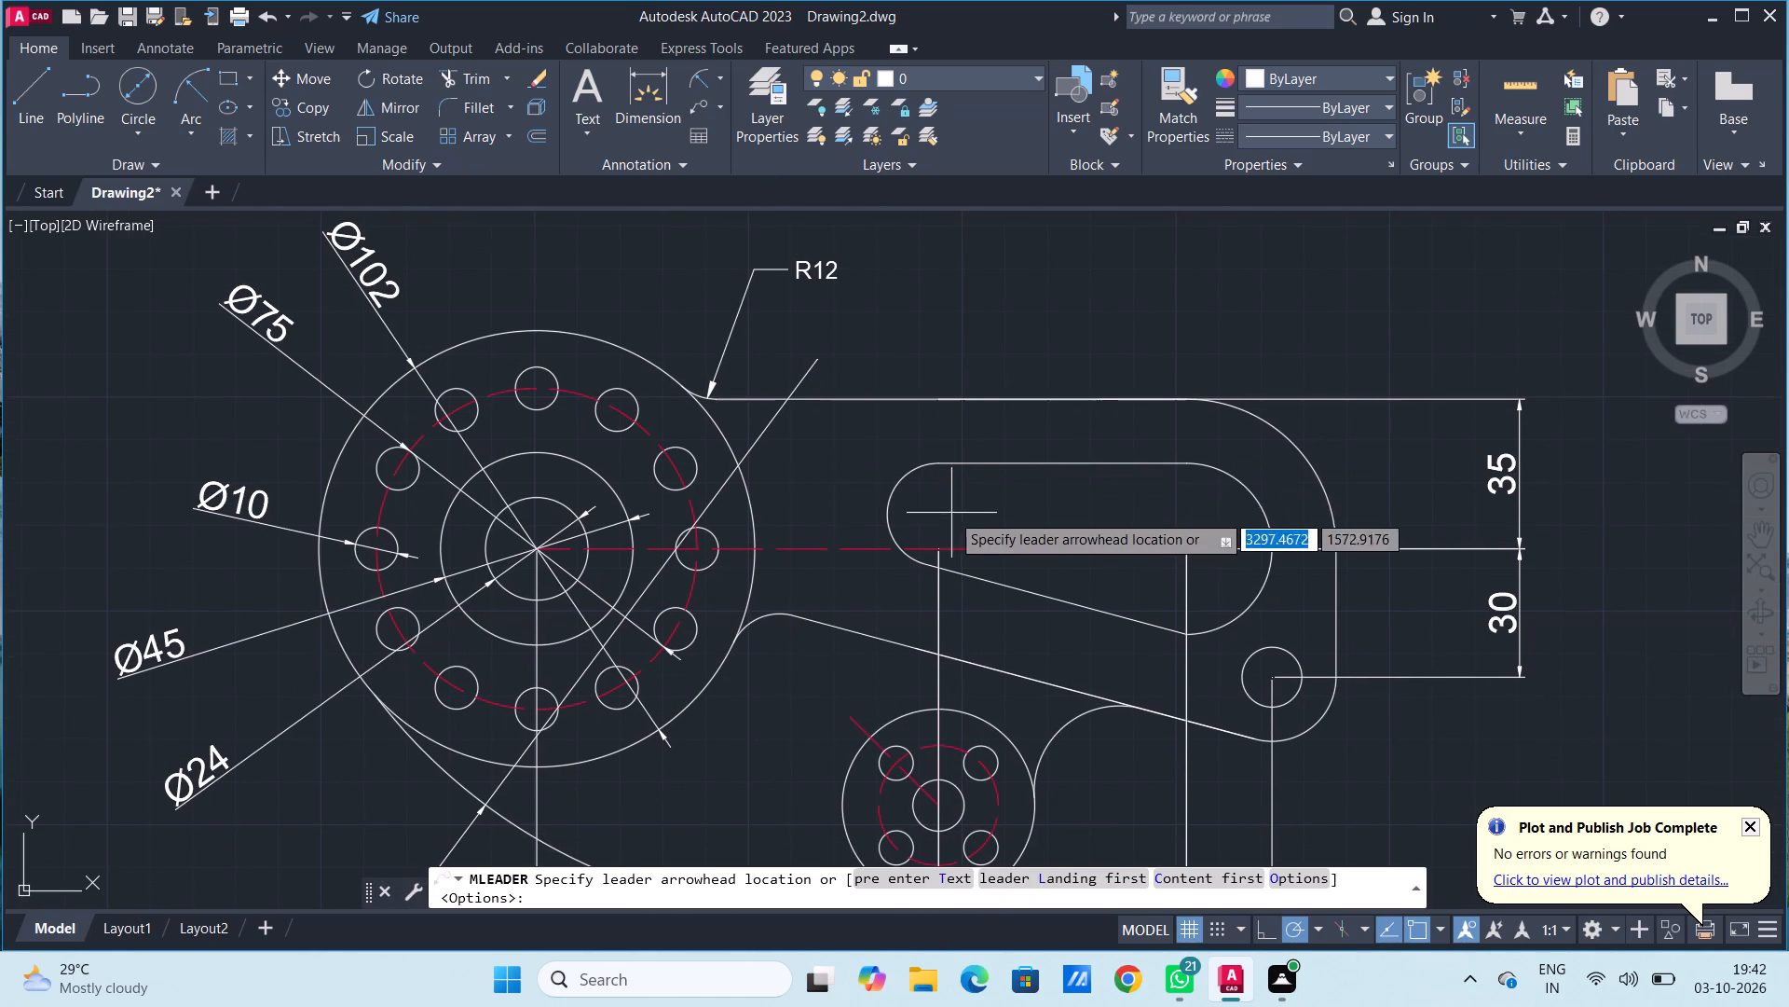
{"action": "left_click", "coordinate": [896, 478]}
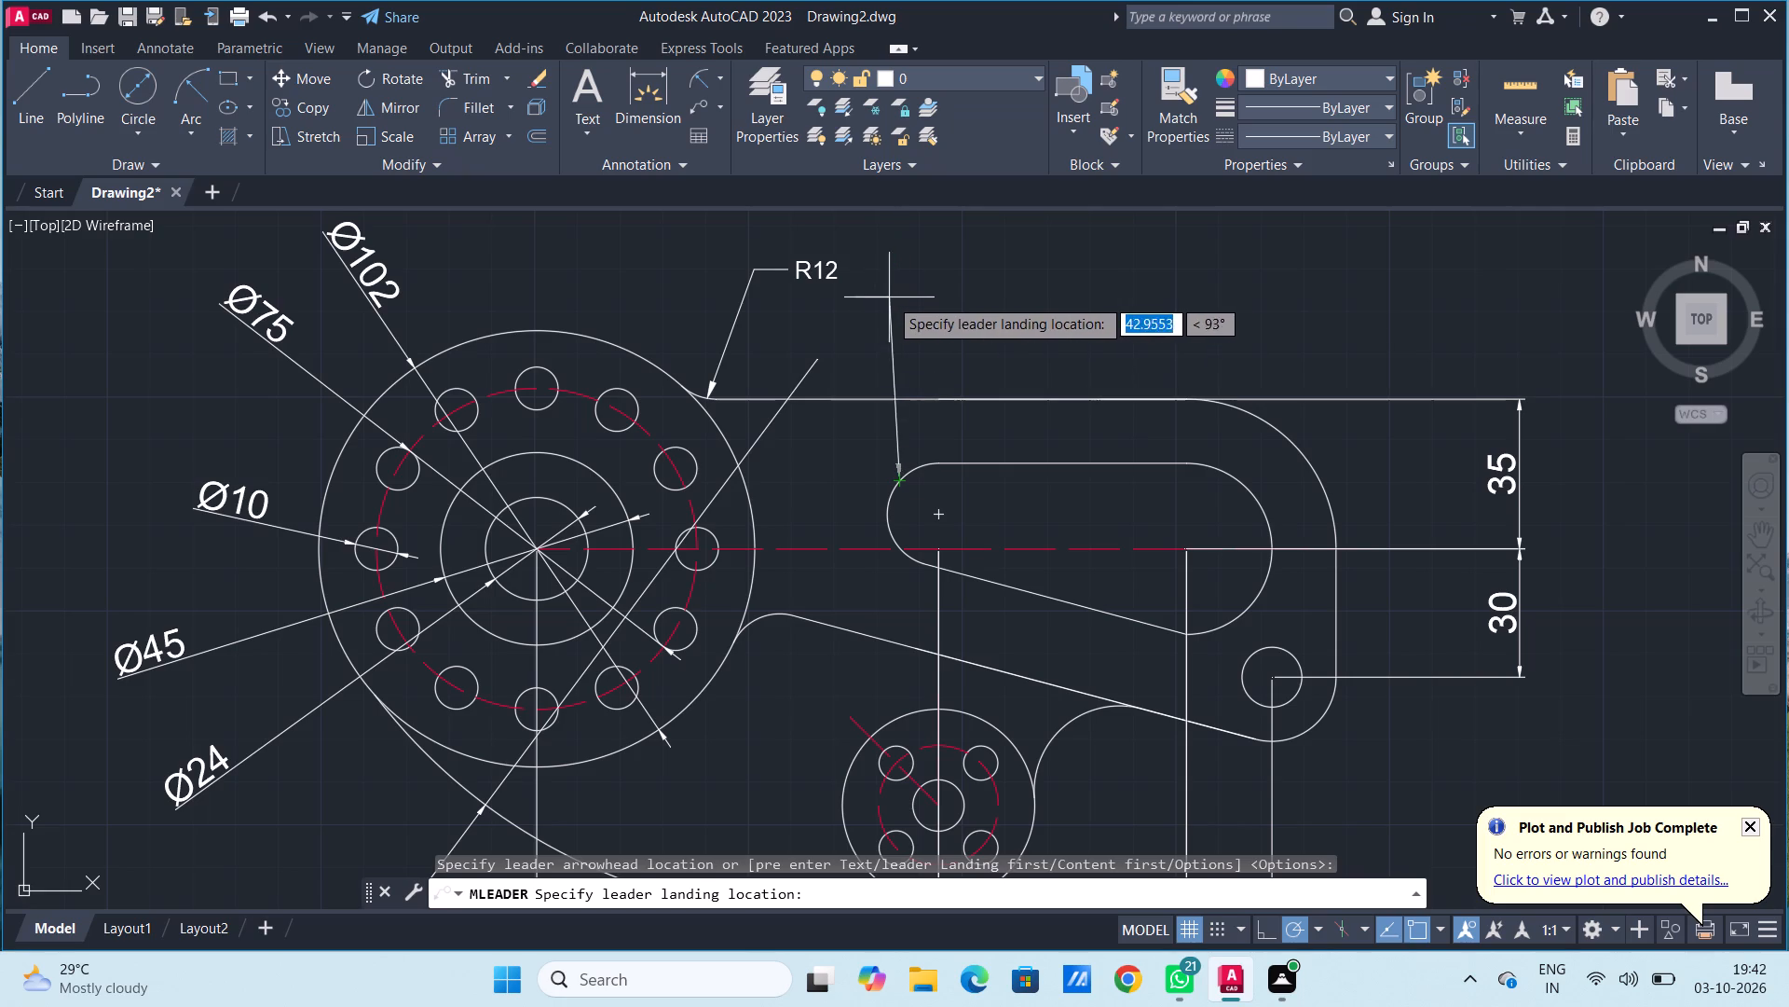
{"action": "left_click", "coordinate": [869, 322]}
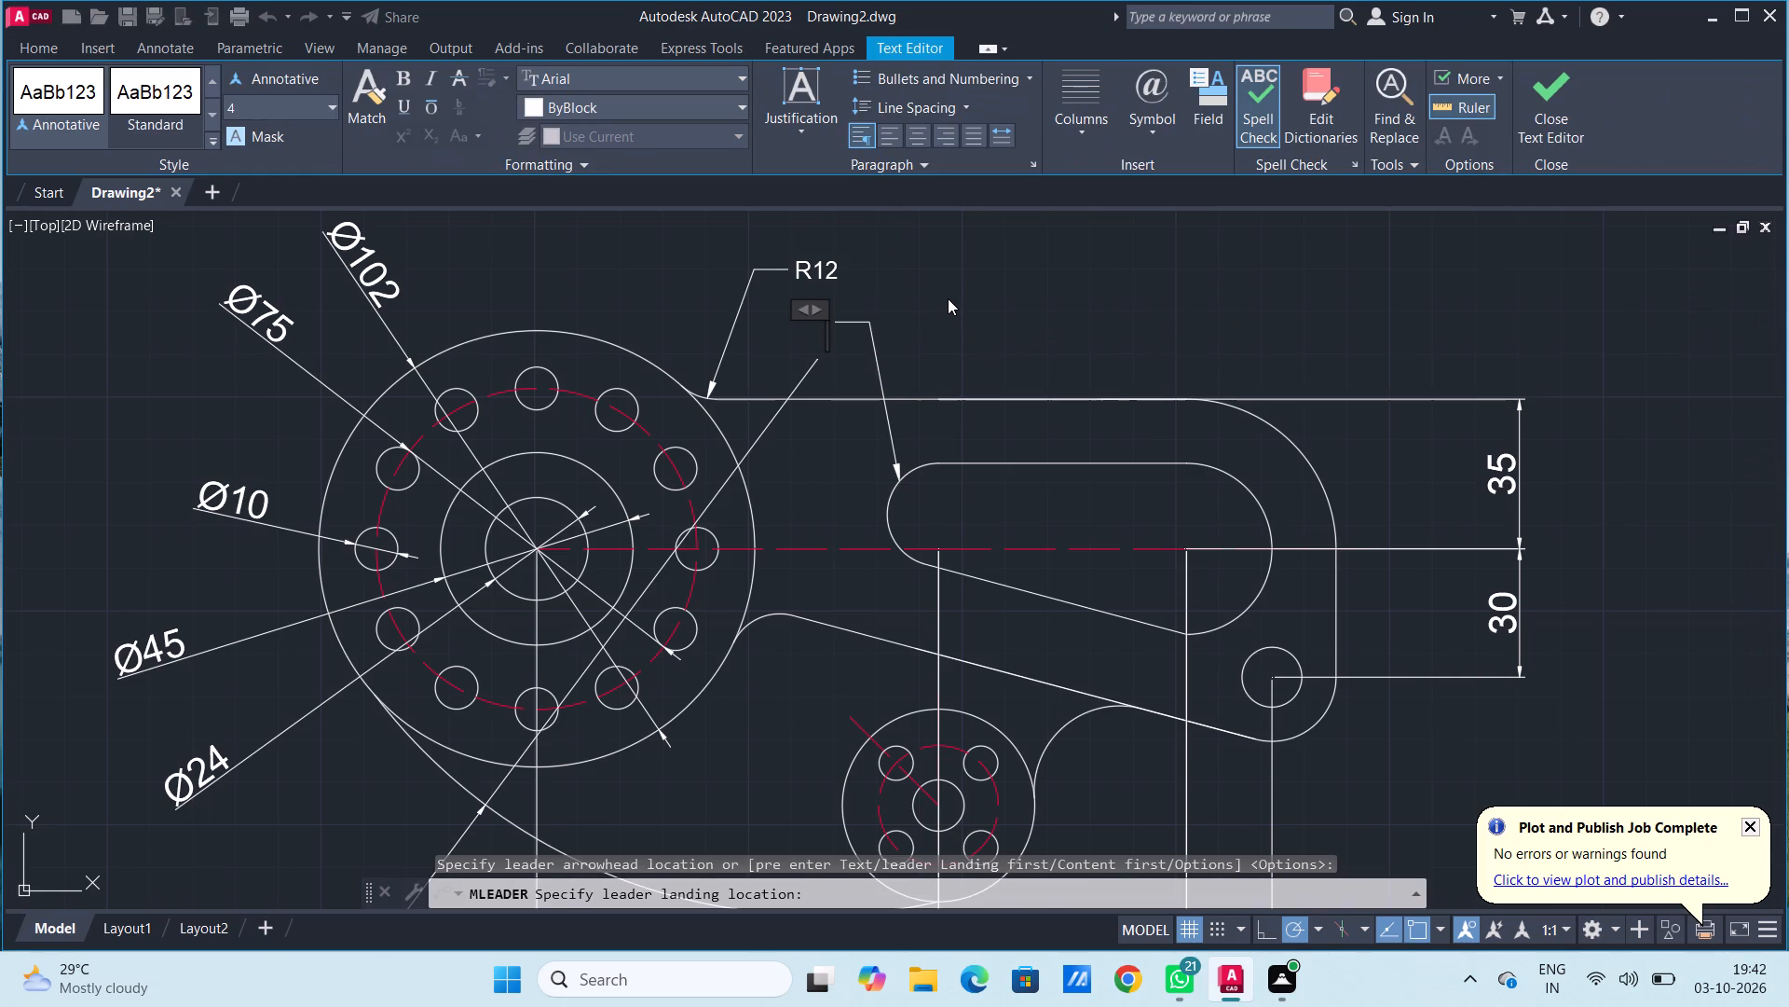
{"action": "type", "text": "R12"}
{"action": "key", "text": "Return"}
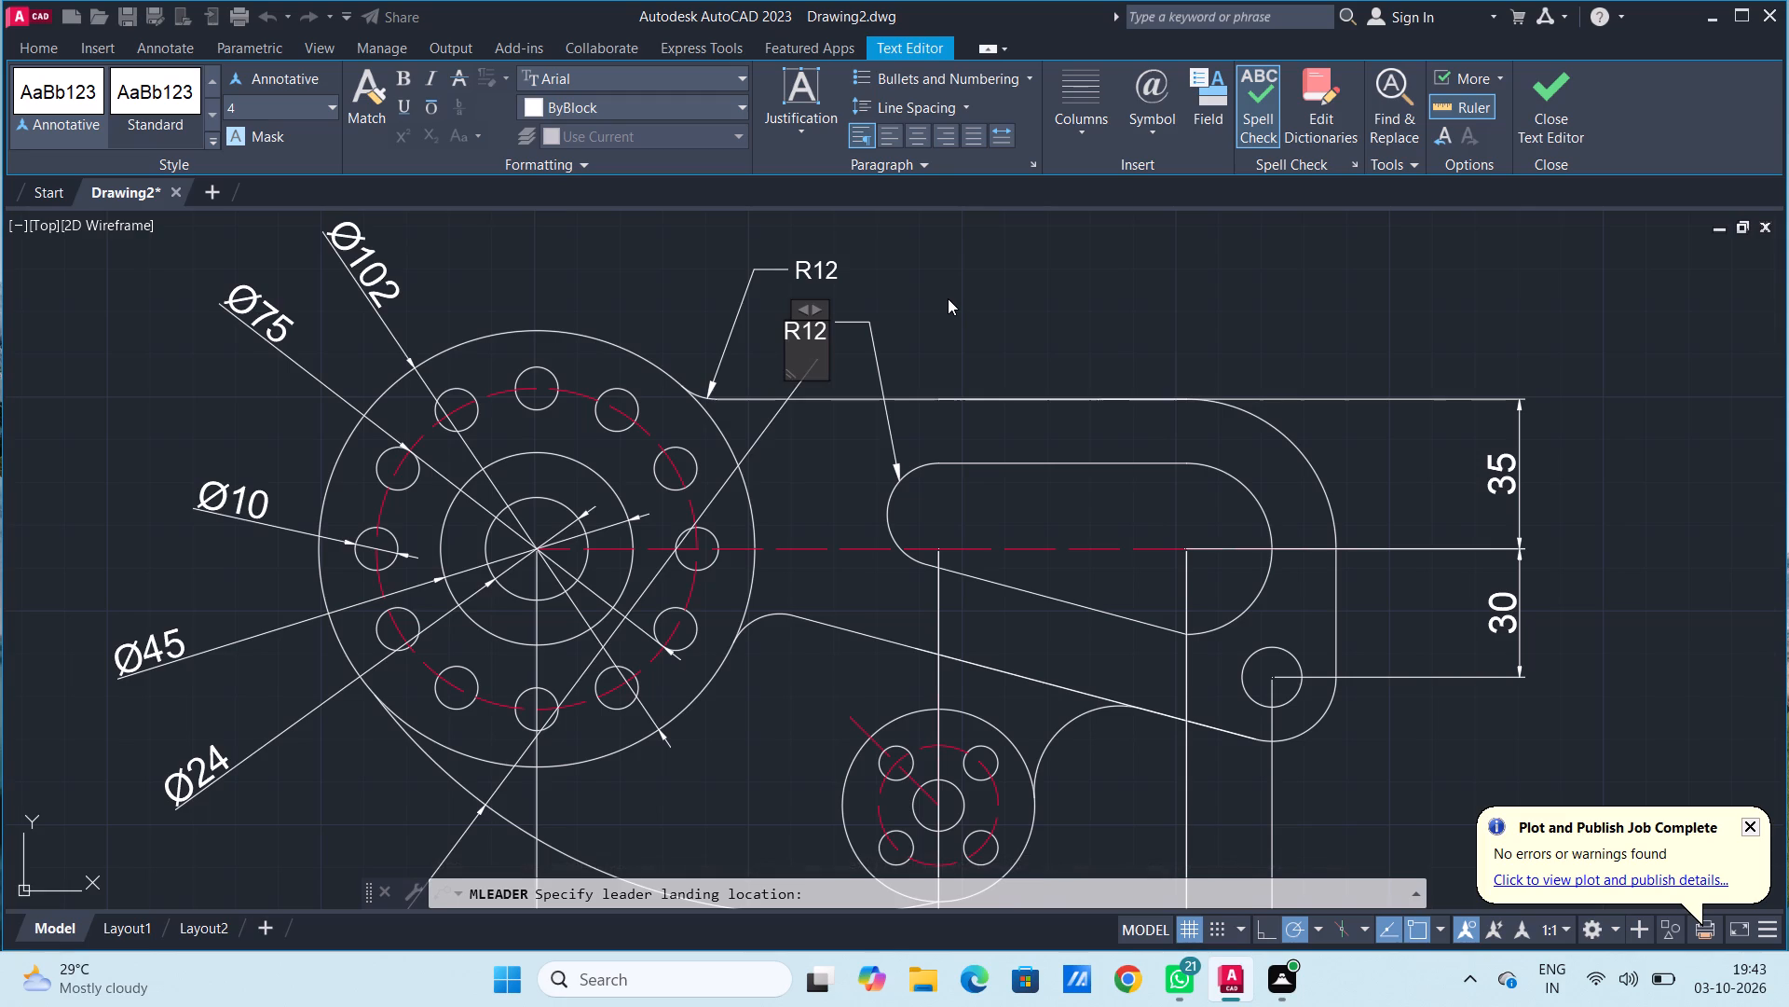
{"action": "left_click", "coordinate": [1567, 79]}
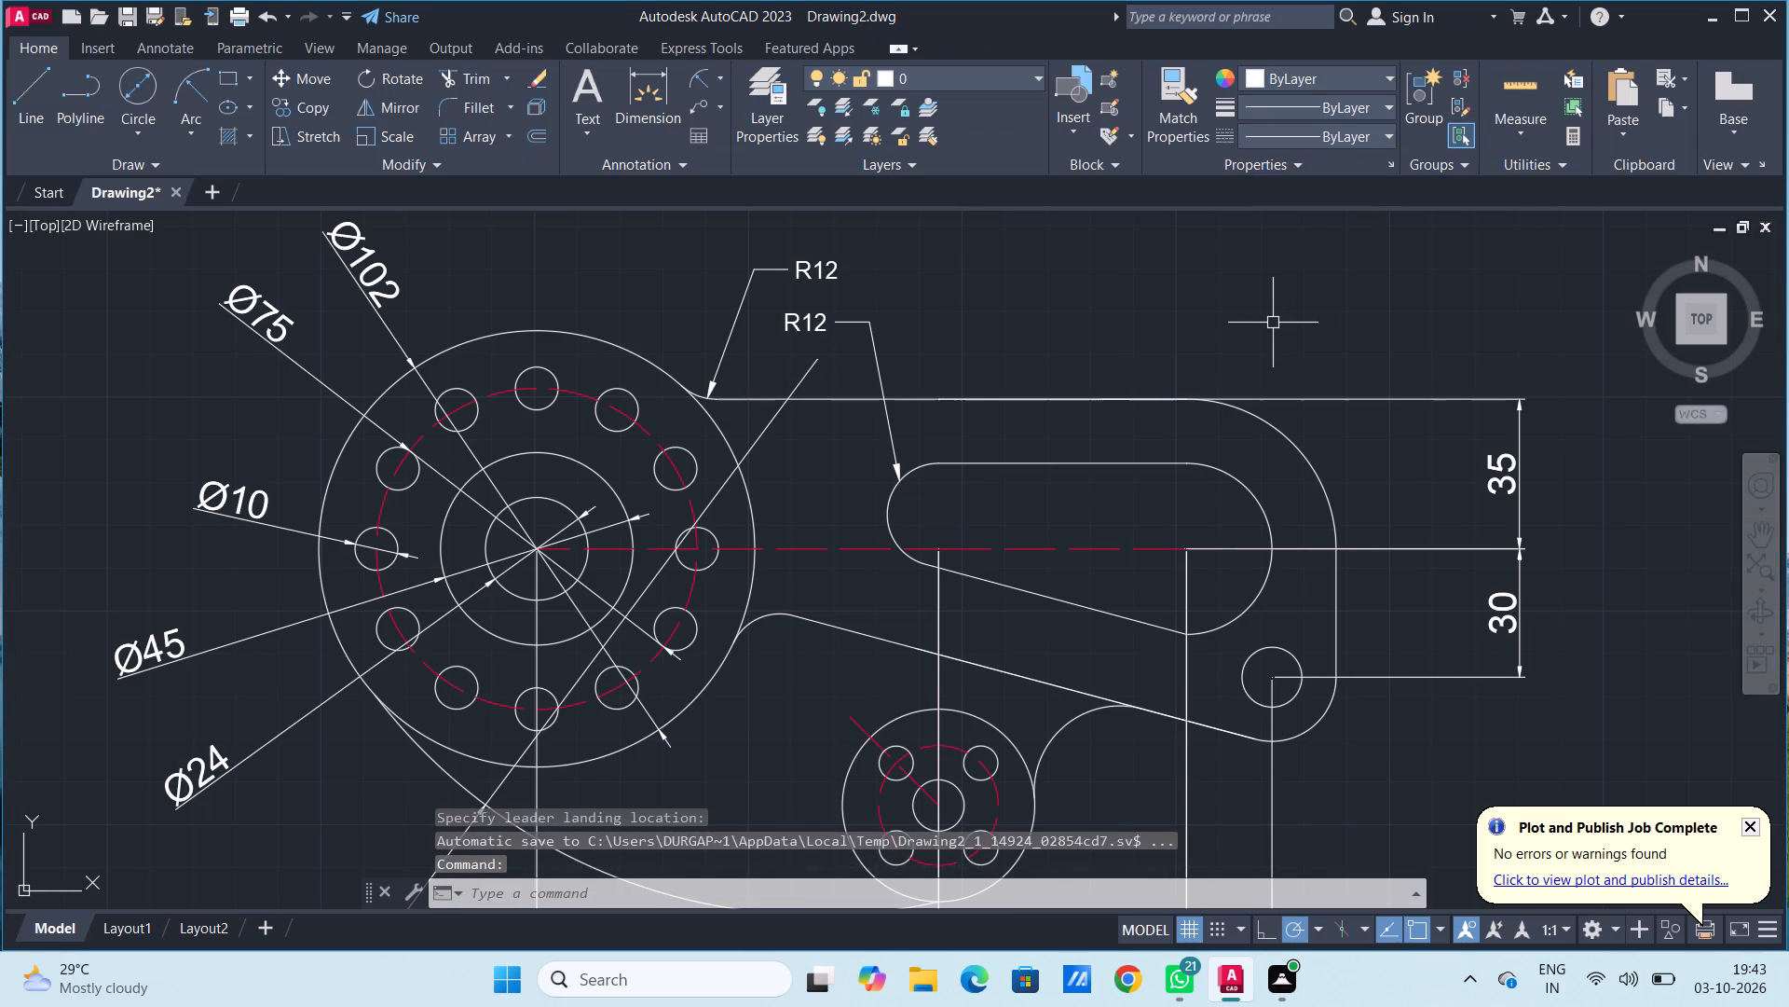
Add a leader reading R20 to the tapered slot's large end arc, with its text inside the slot.
{"action": "left_click", "coordinate": [700, 103]}
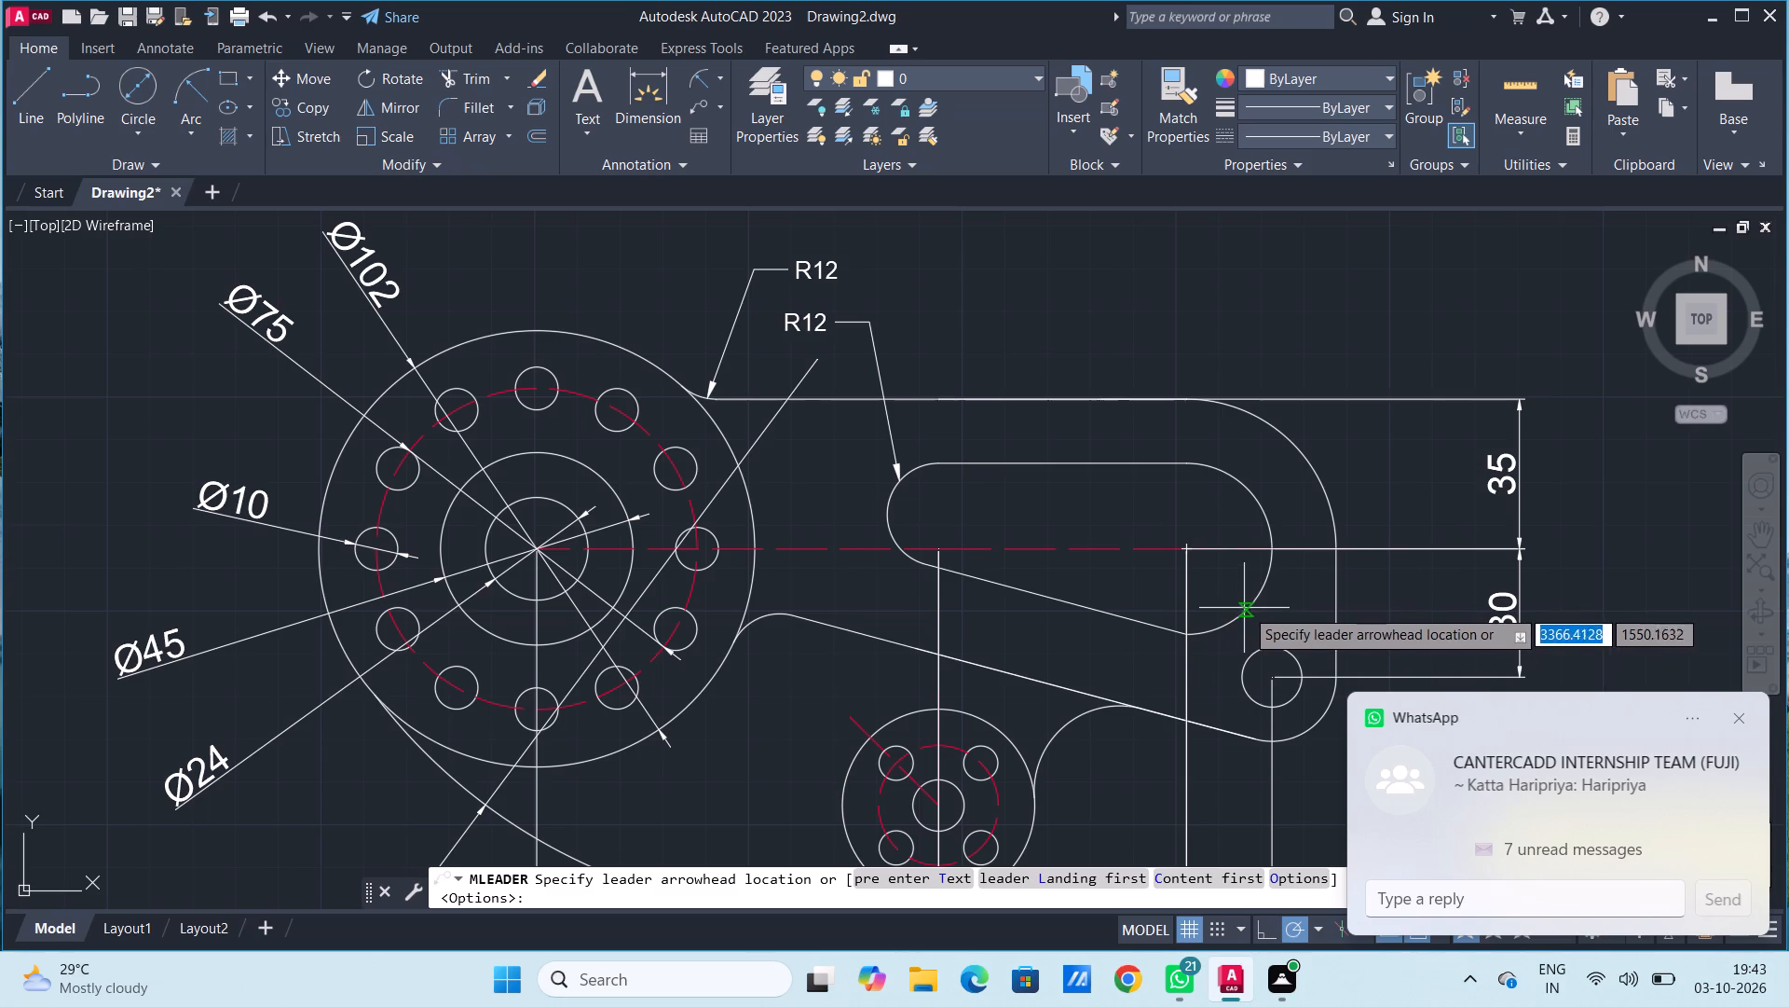
{"action": "left_click", "coordinate": [1246, 605]}
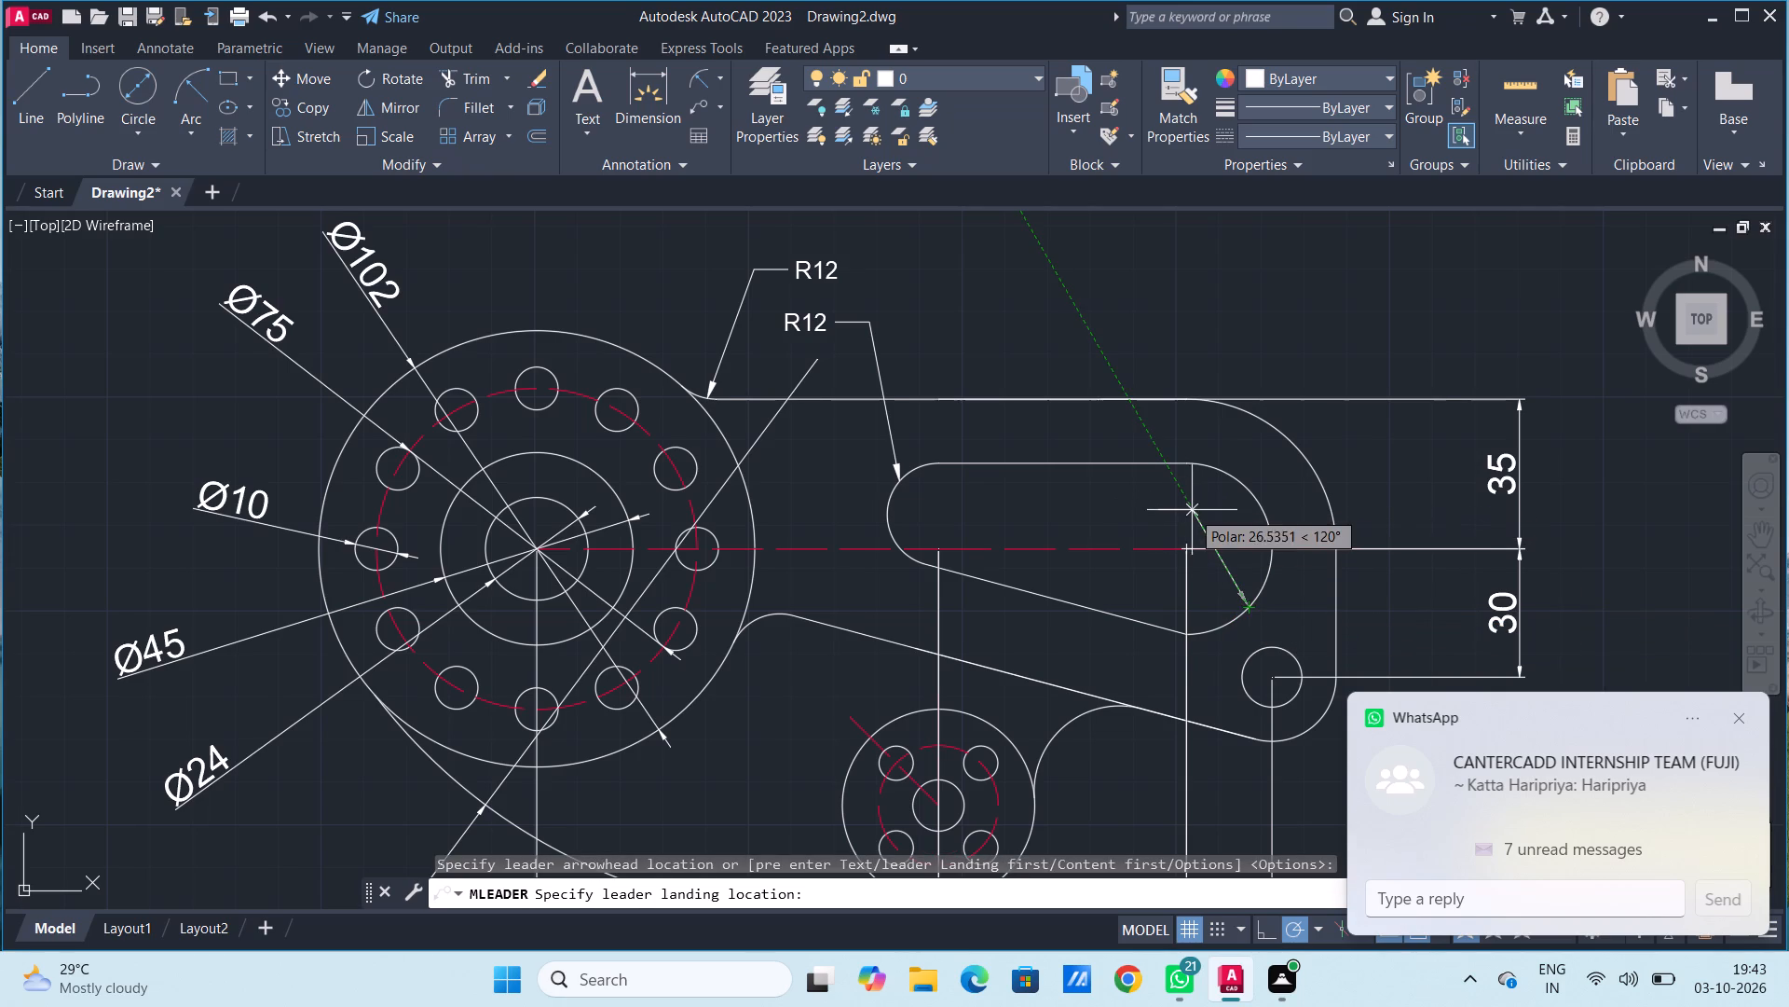
{"action": "left_click", "coordinate": [1195, 512]}
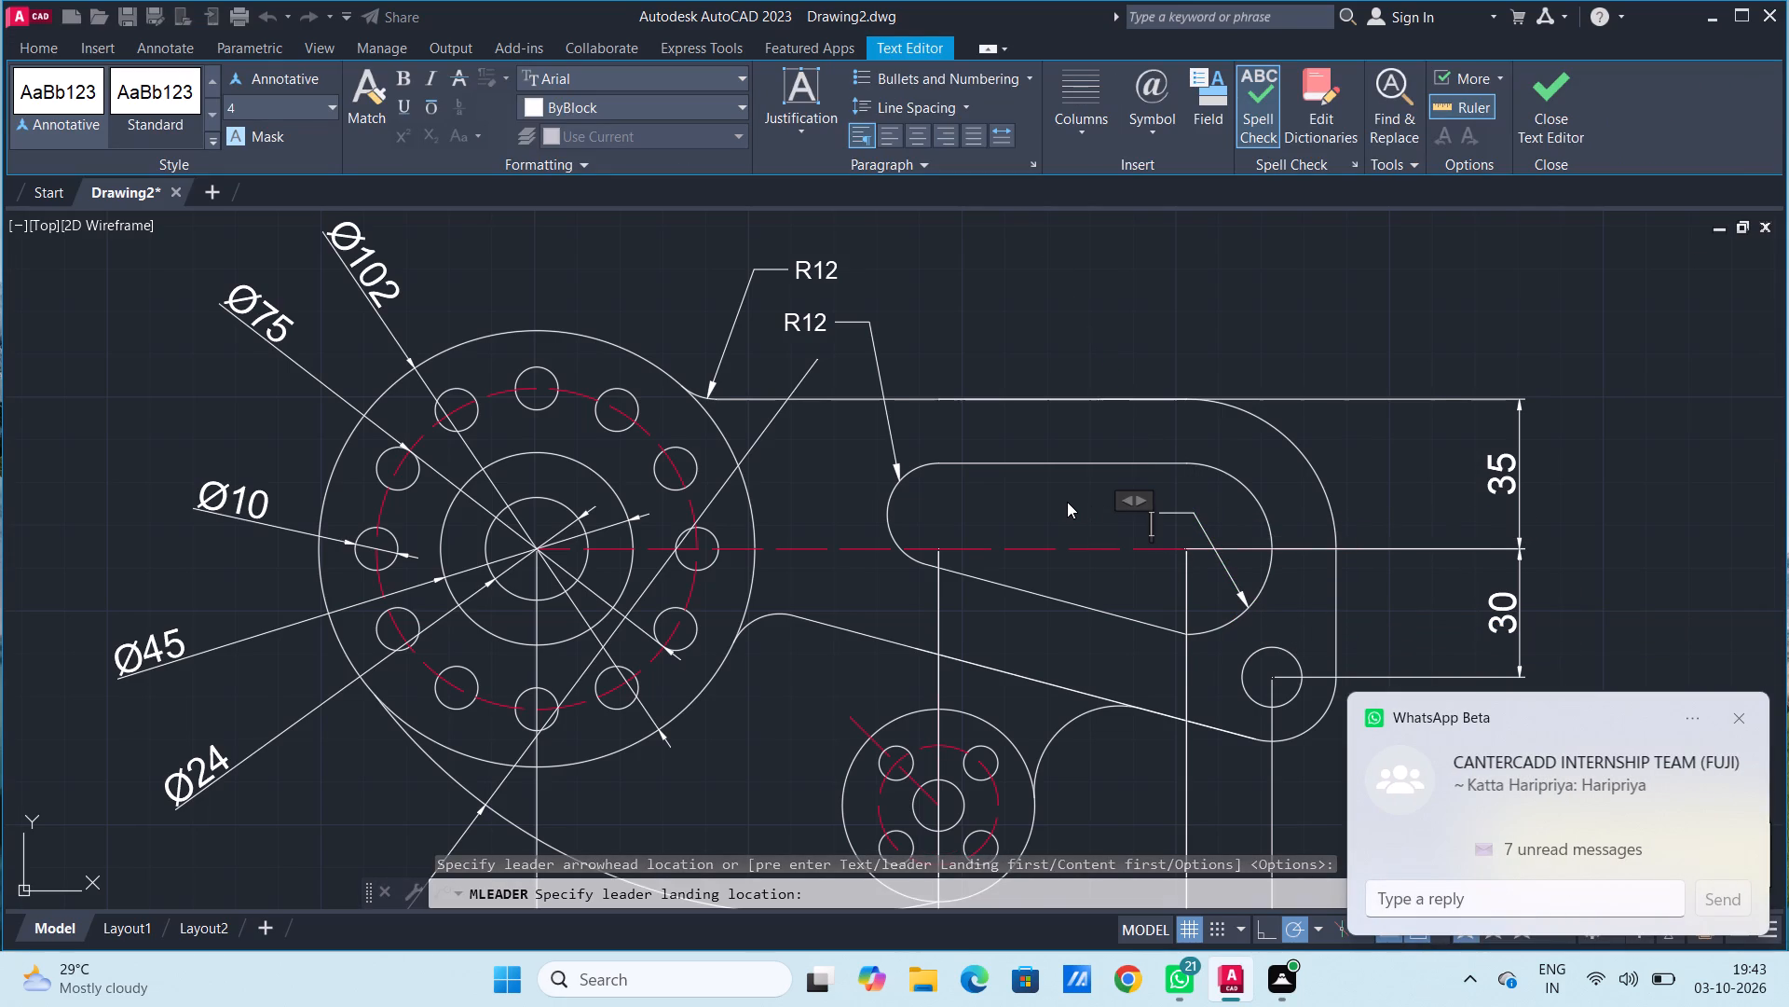
{"action": "type", "text": "R20"}
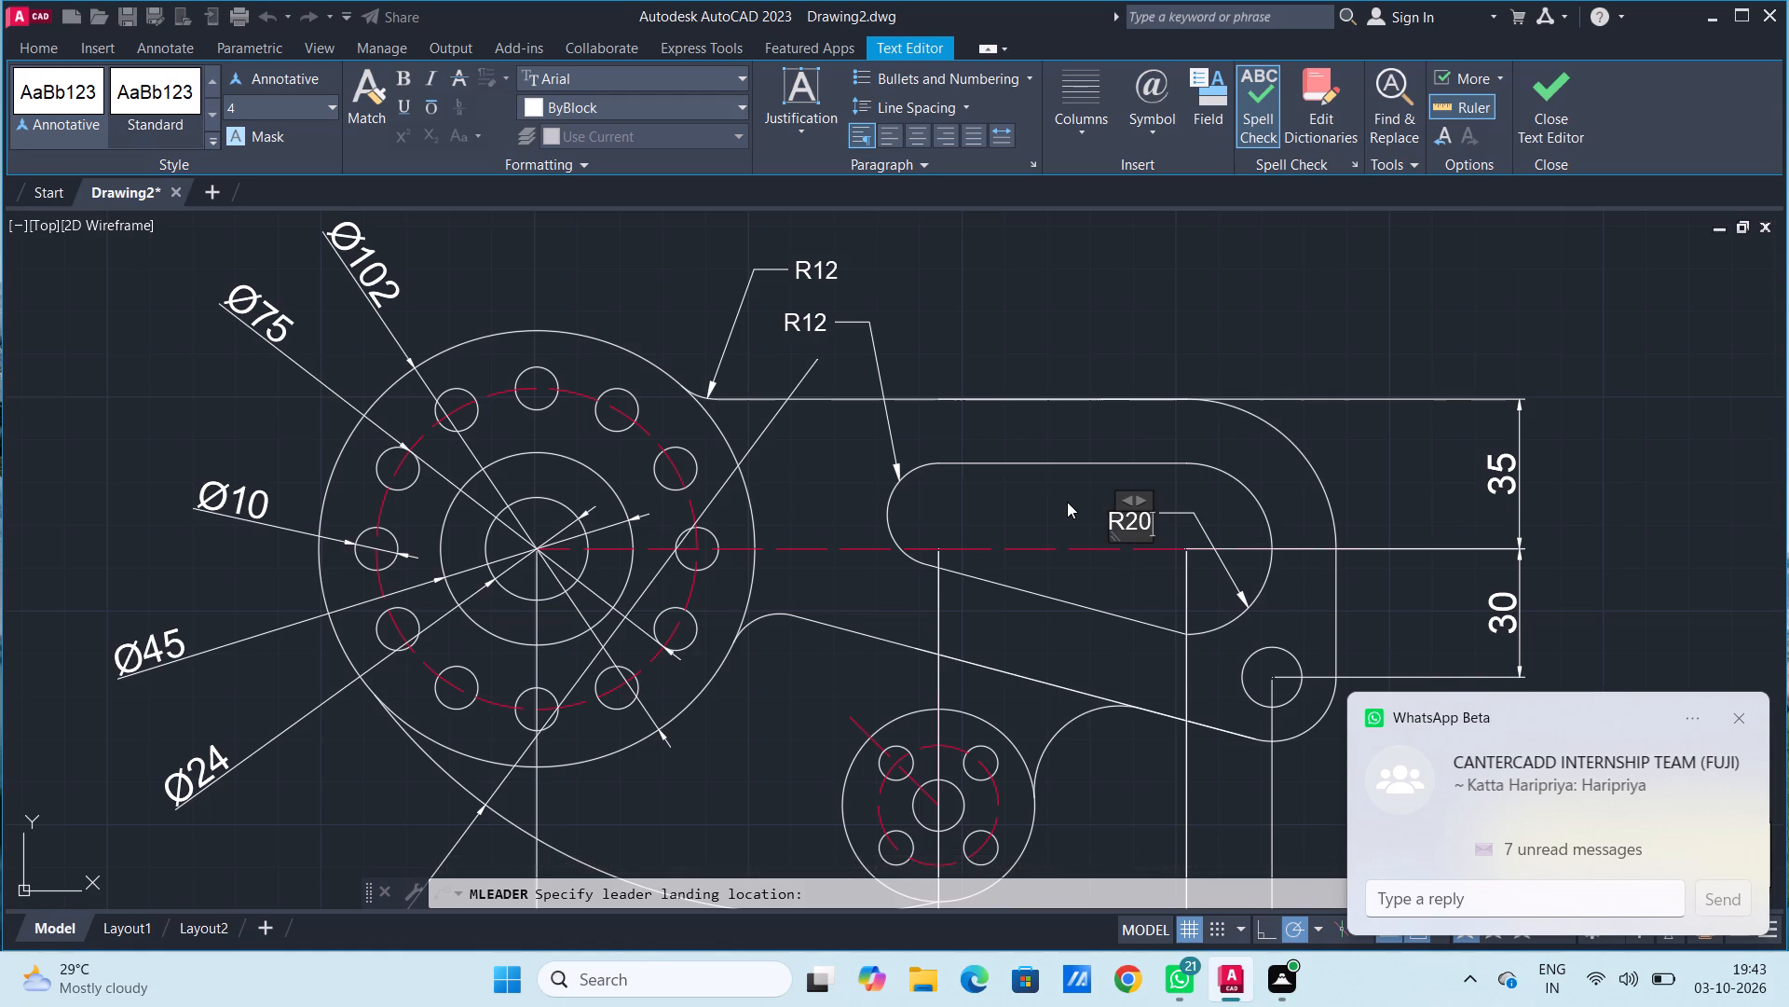
{"action": "left_click", "coordinate": [1546, 111]}
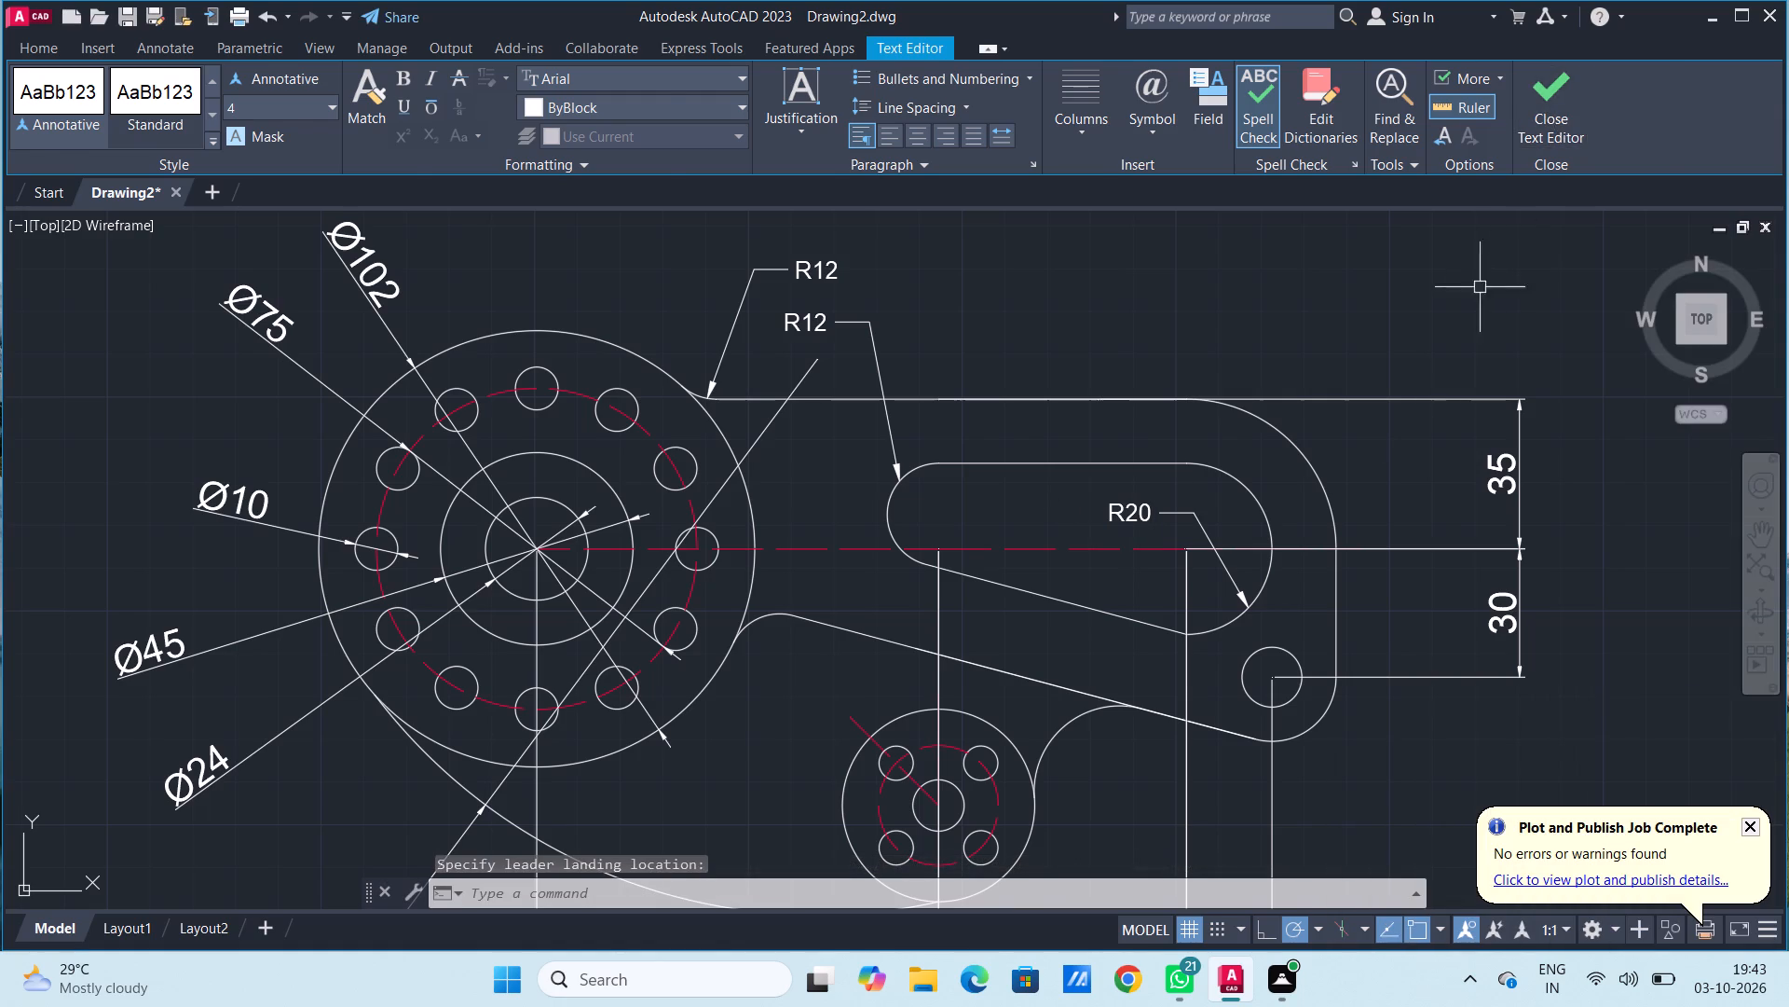
Add a radius dimension to the outline's upper-right corner arc, with its text outside the part.
{"action": "scroll", "coordinate": [1341, 355], "scroll_direction": "down", "scroll_amount": 1}
{"action": "middle_click_drag", "start_coordinate": [1340, 354], "coordinate": [1222, 324]}
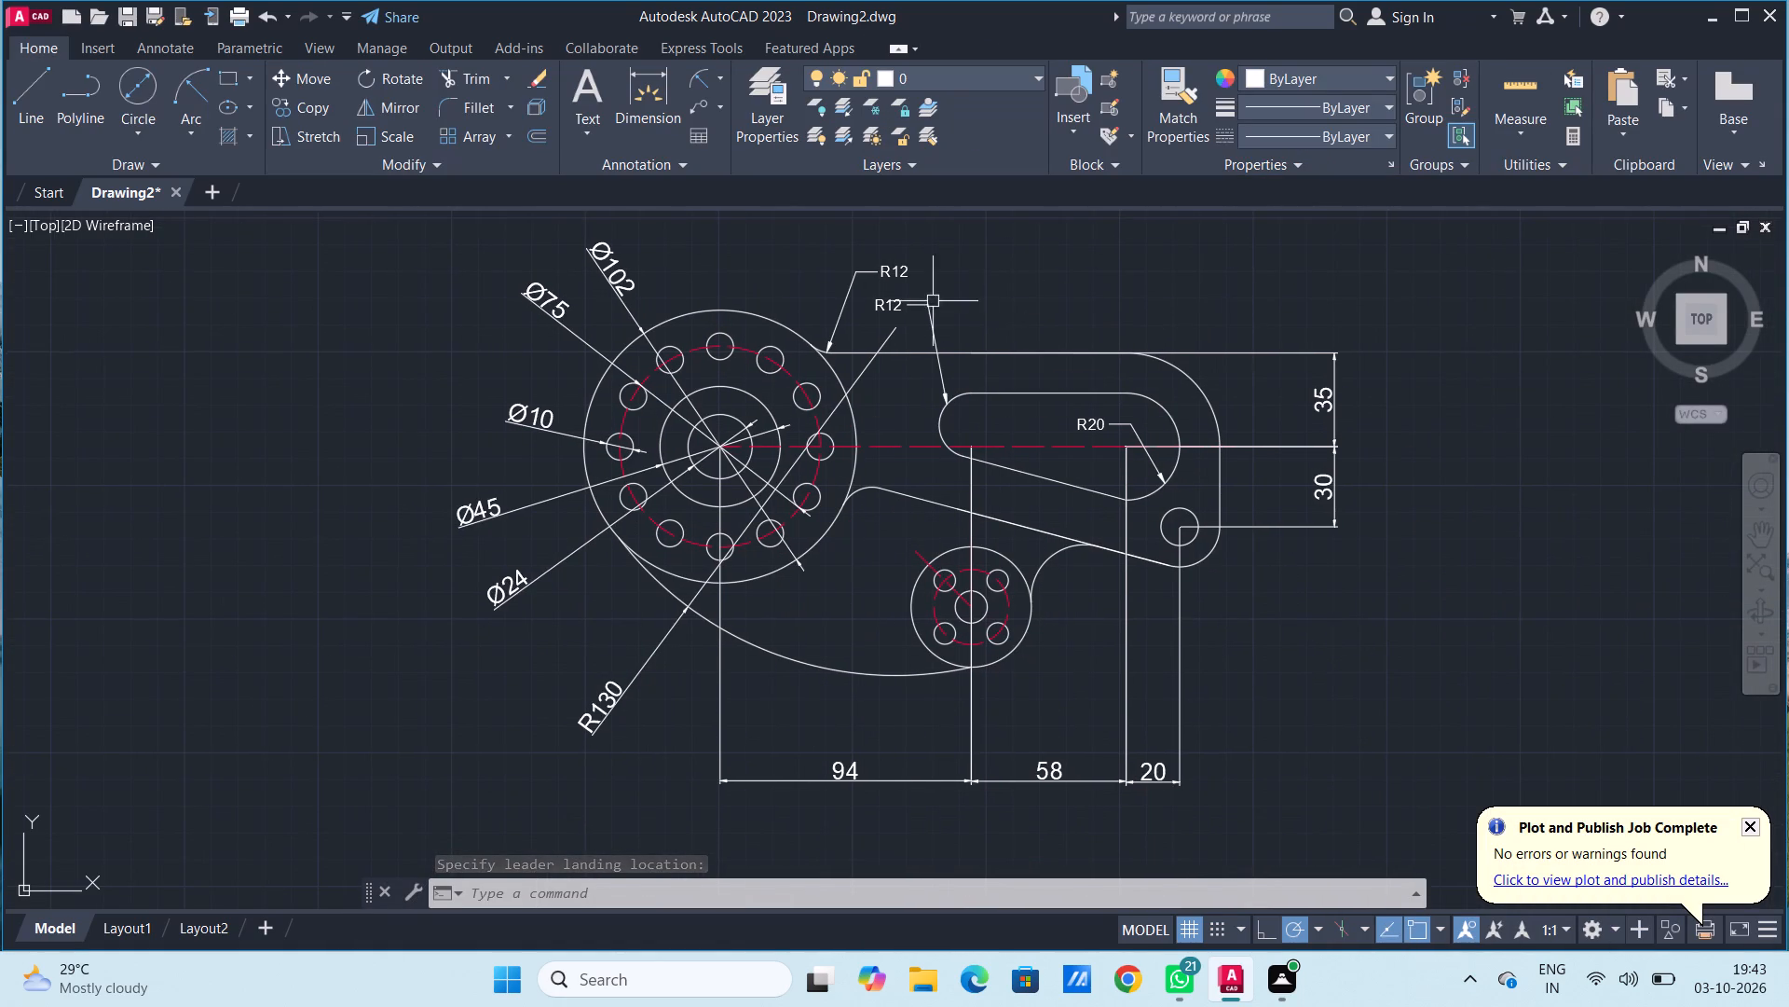
{"action": "left_click", "coordinate": [696, 80]}
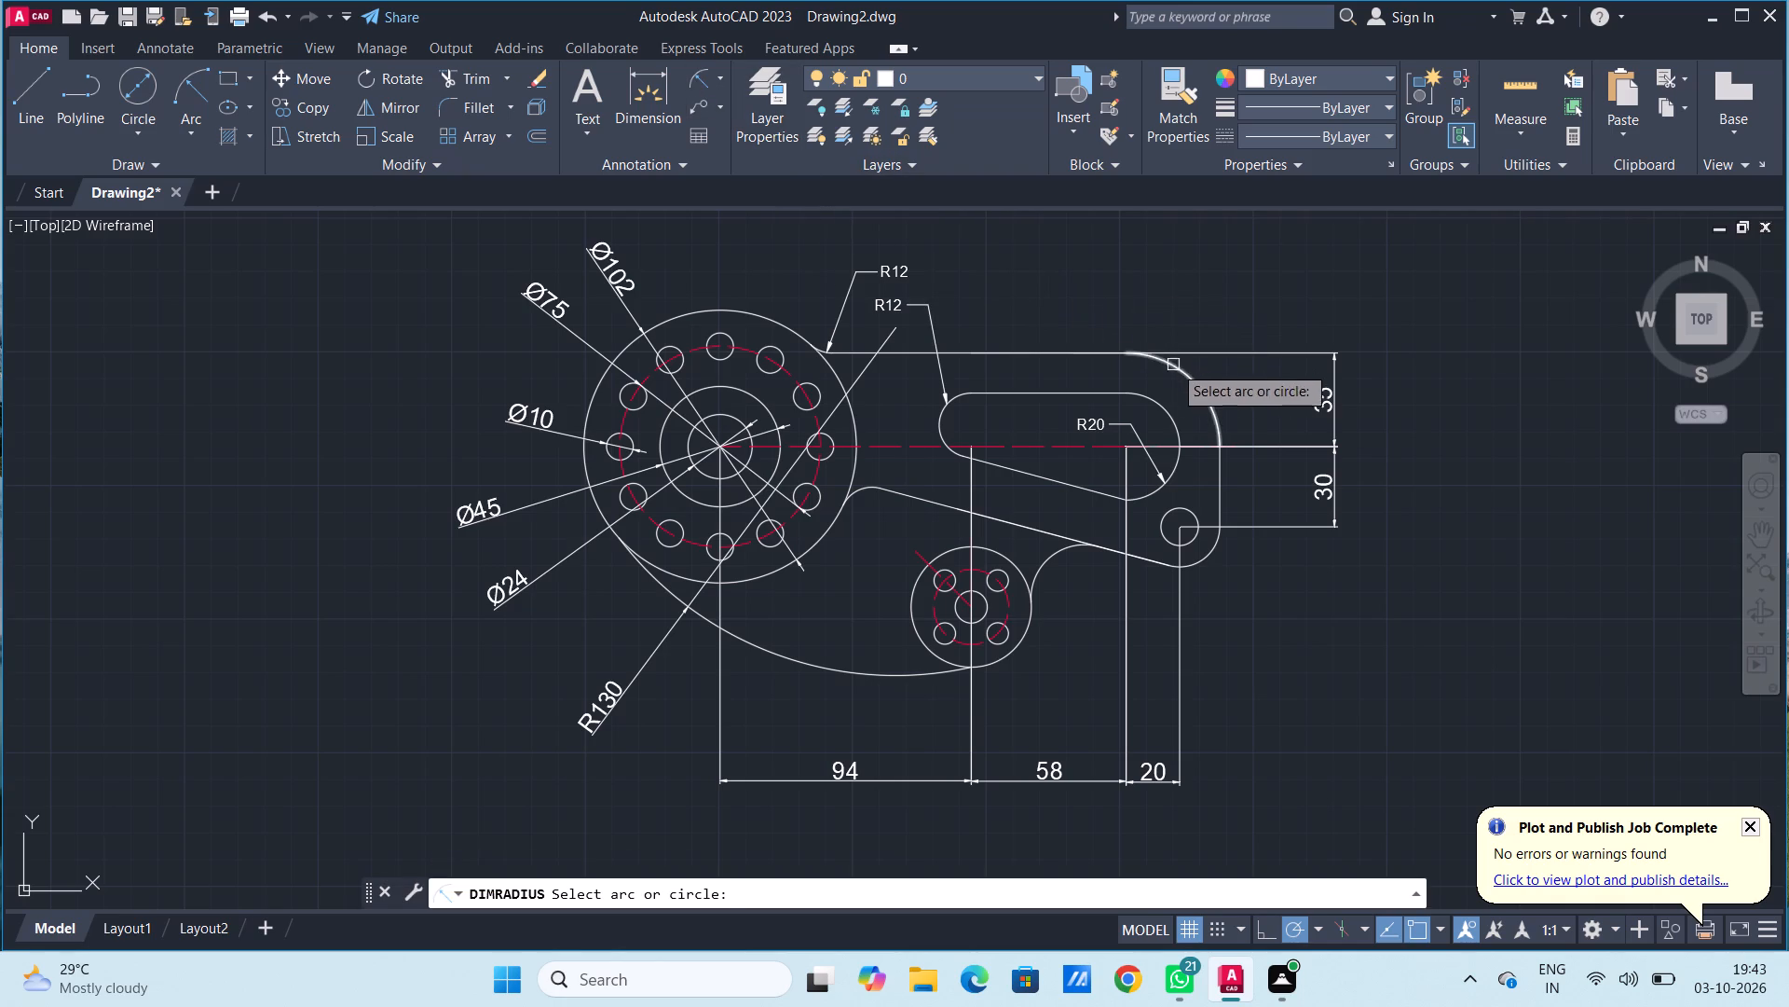
{"action": "left_click", "coordinate": [1177, 369]}
{"action": "left_click", "coordinate": [1258, 299]}
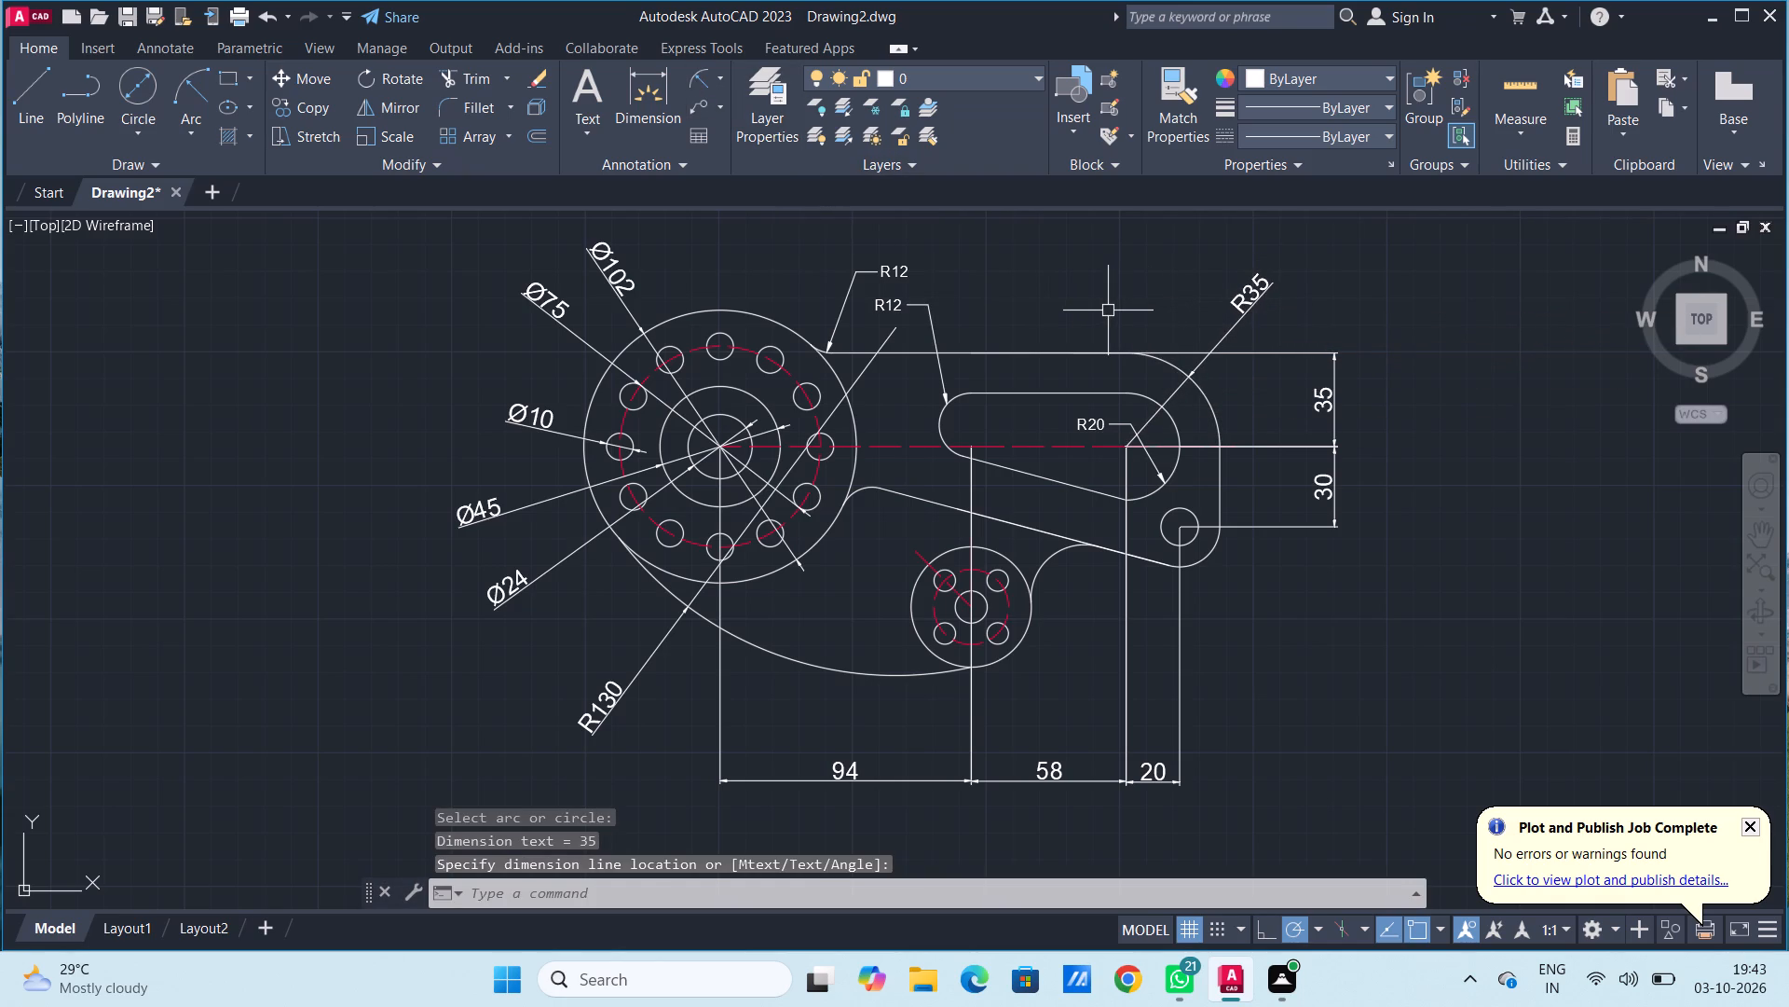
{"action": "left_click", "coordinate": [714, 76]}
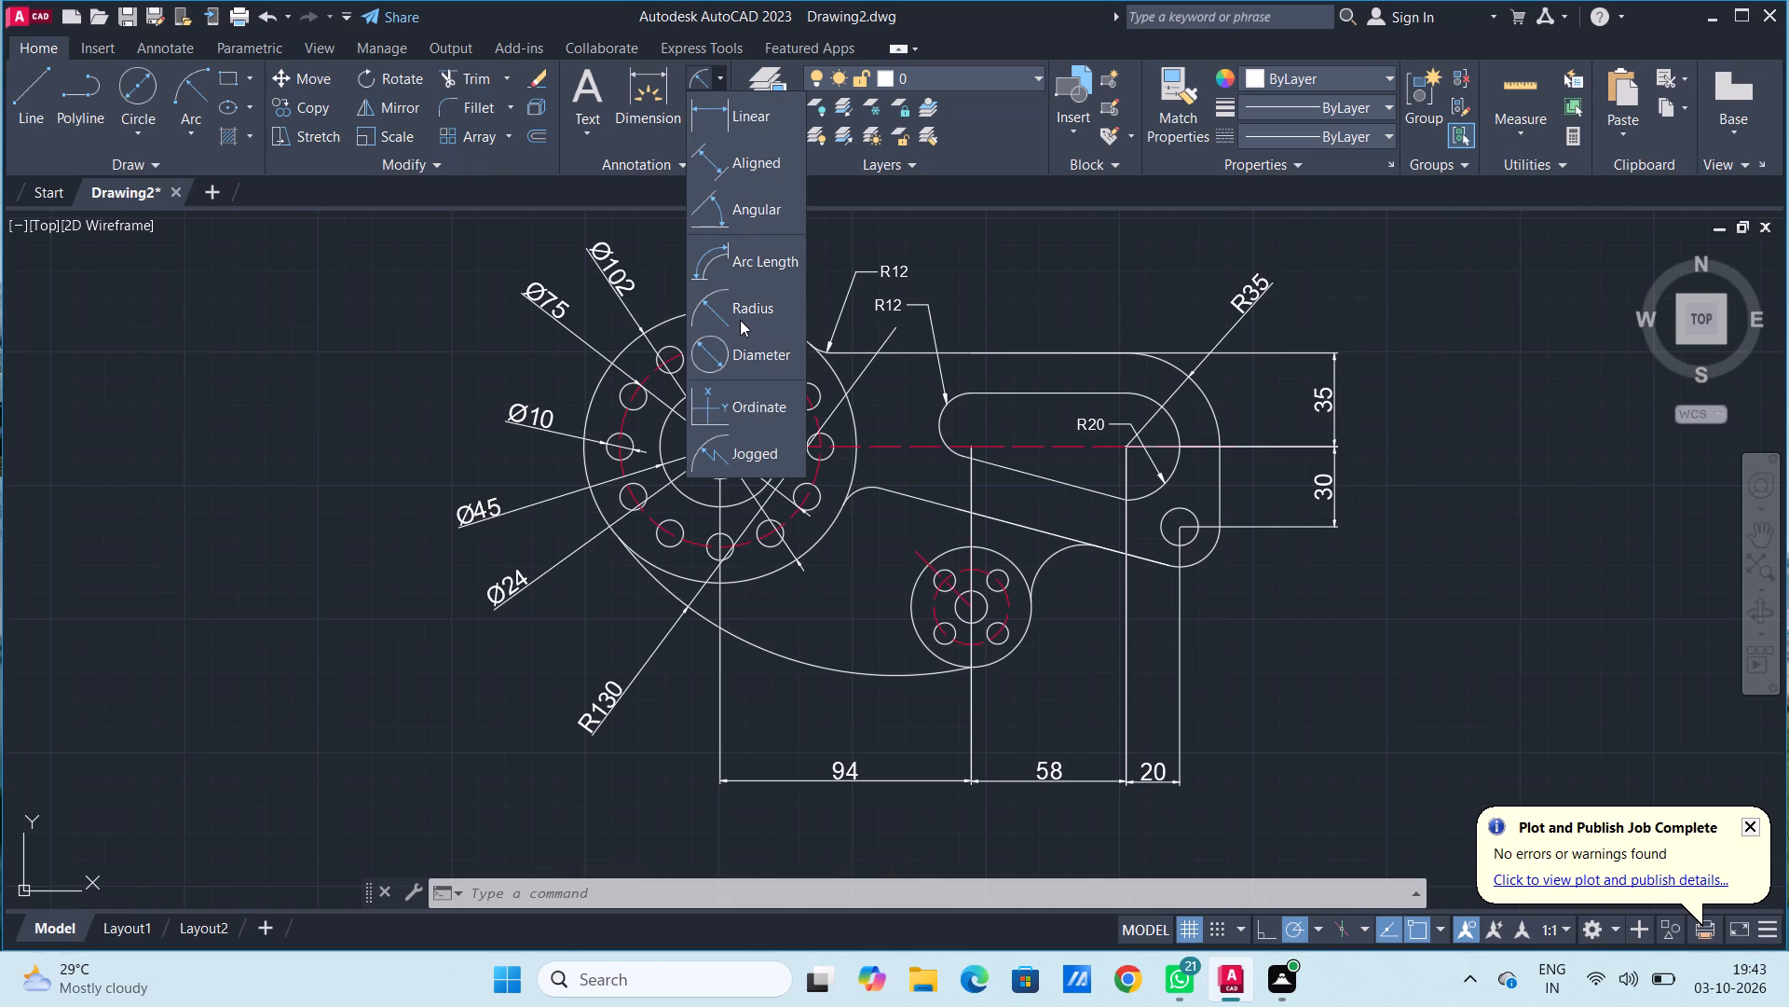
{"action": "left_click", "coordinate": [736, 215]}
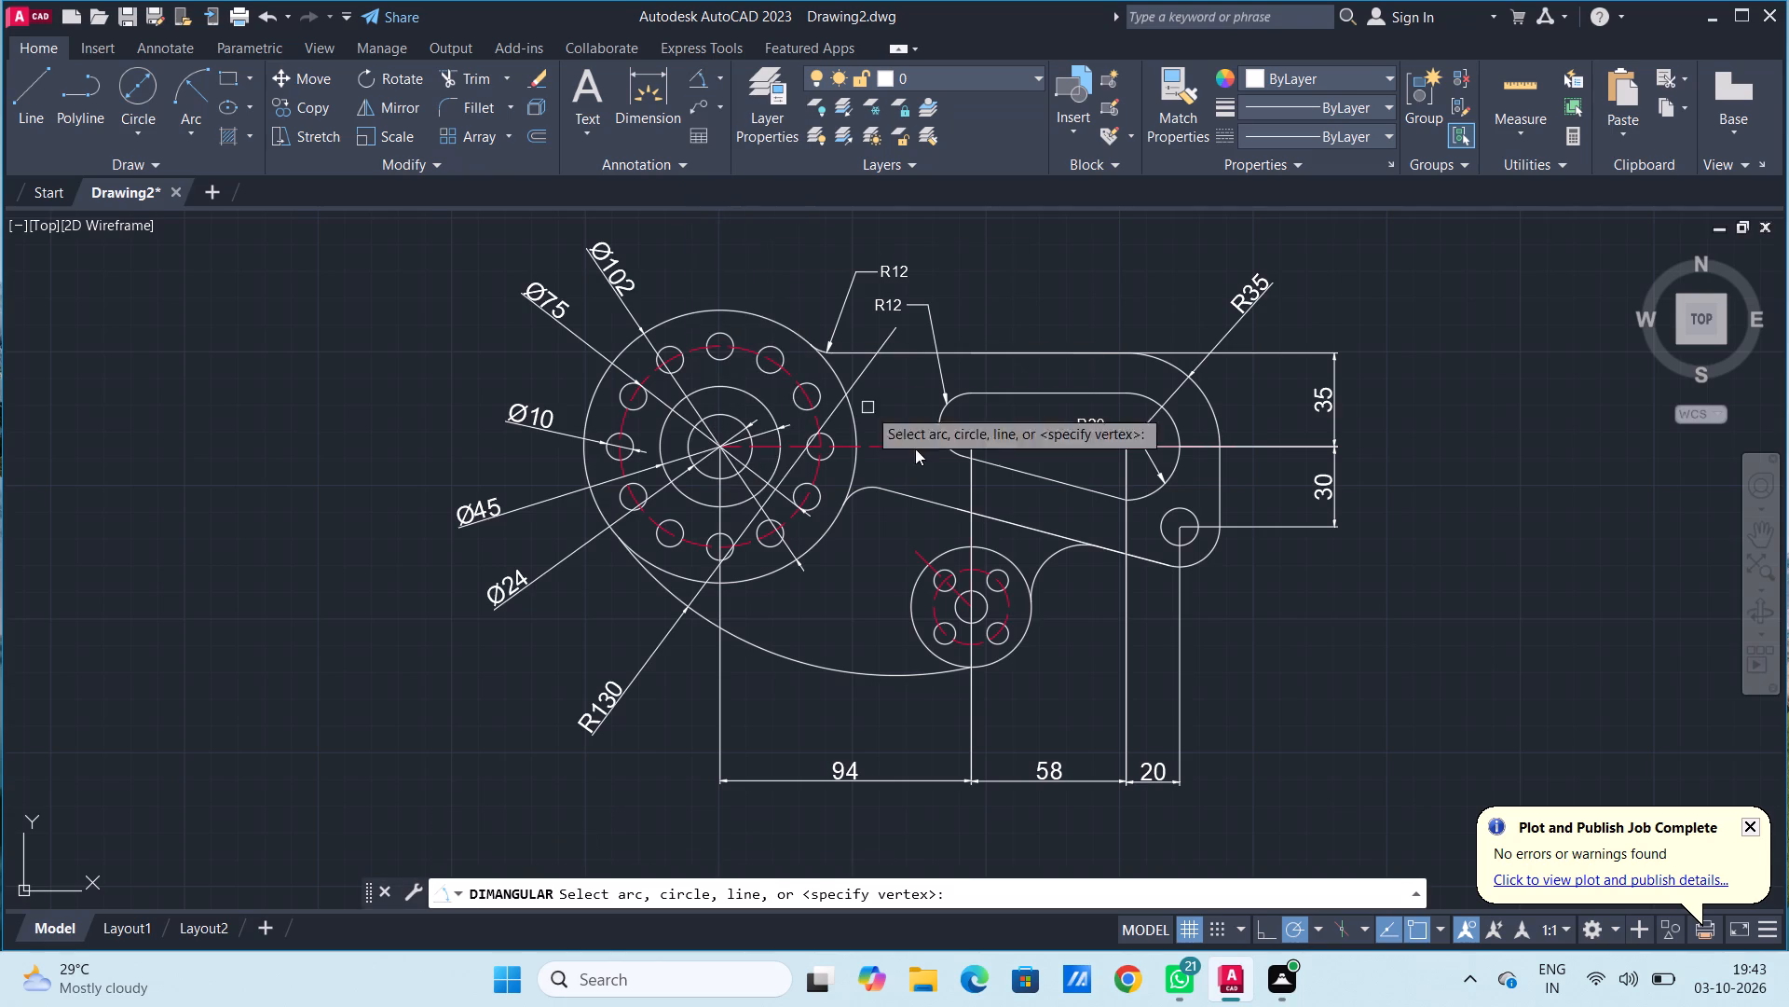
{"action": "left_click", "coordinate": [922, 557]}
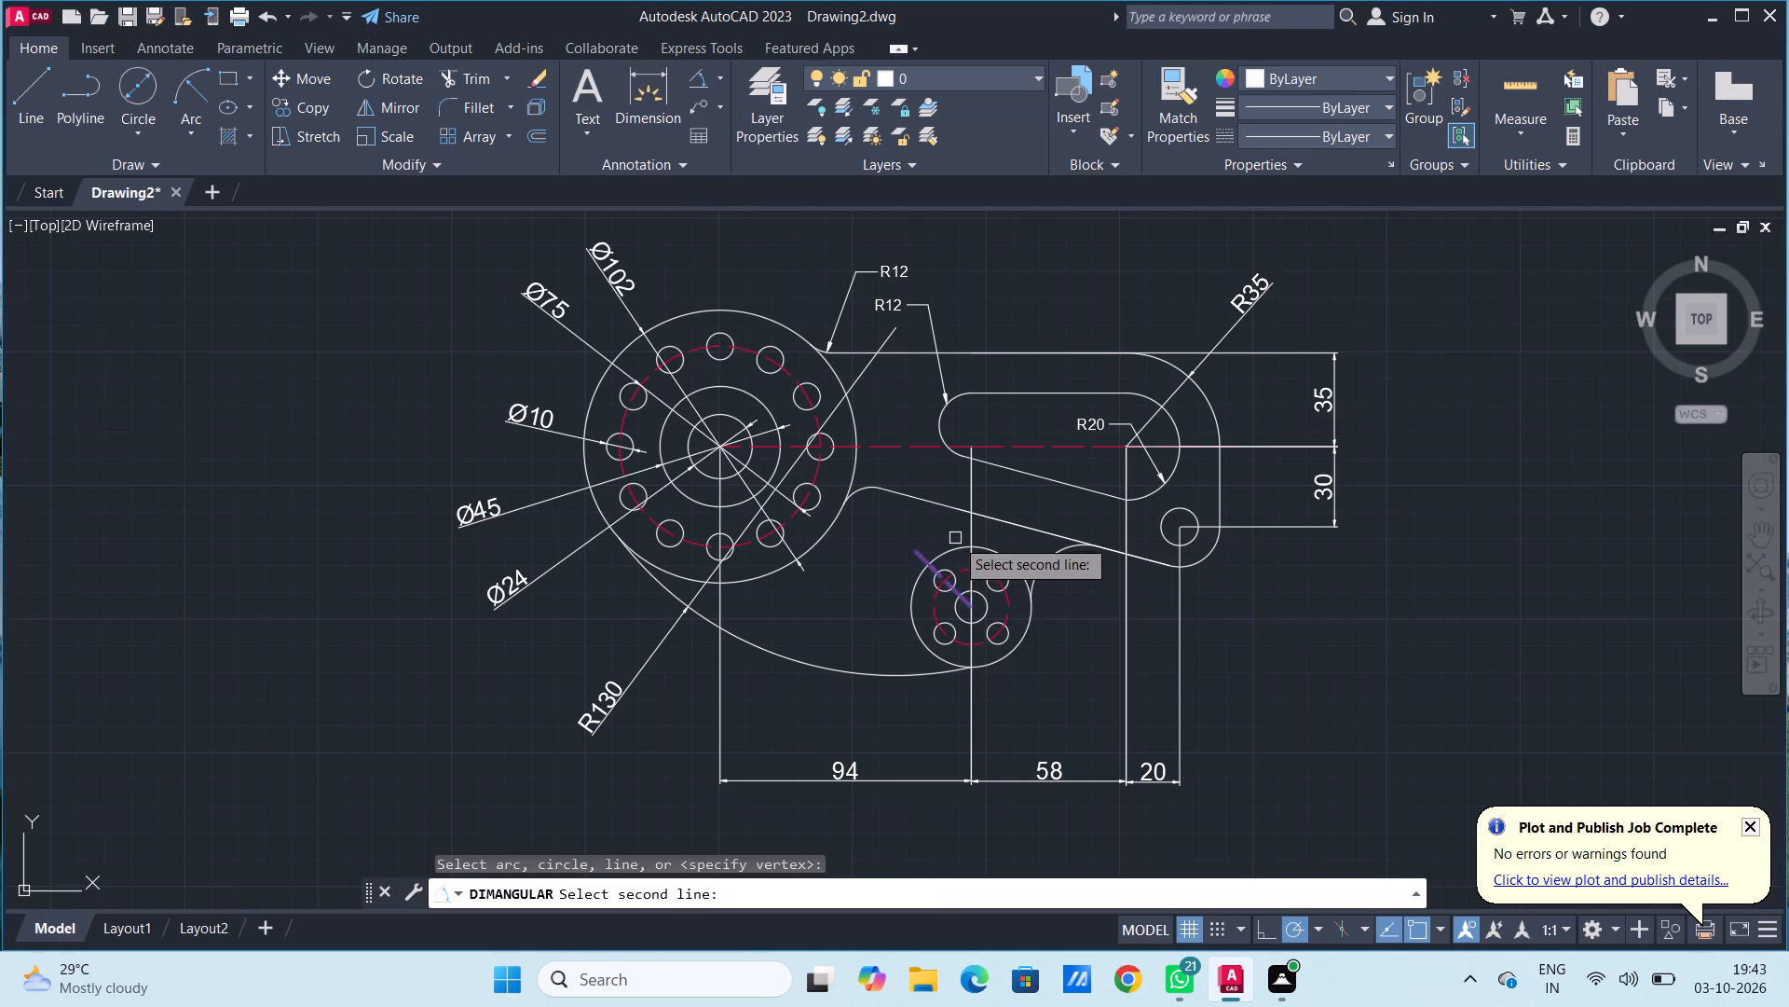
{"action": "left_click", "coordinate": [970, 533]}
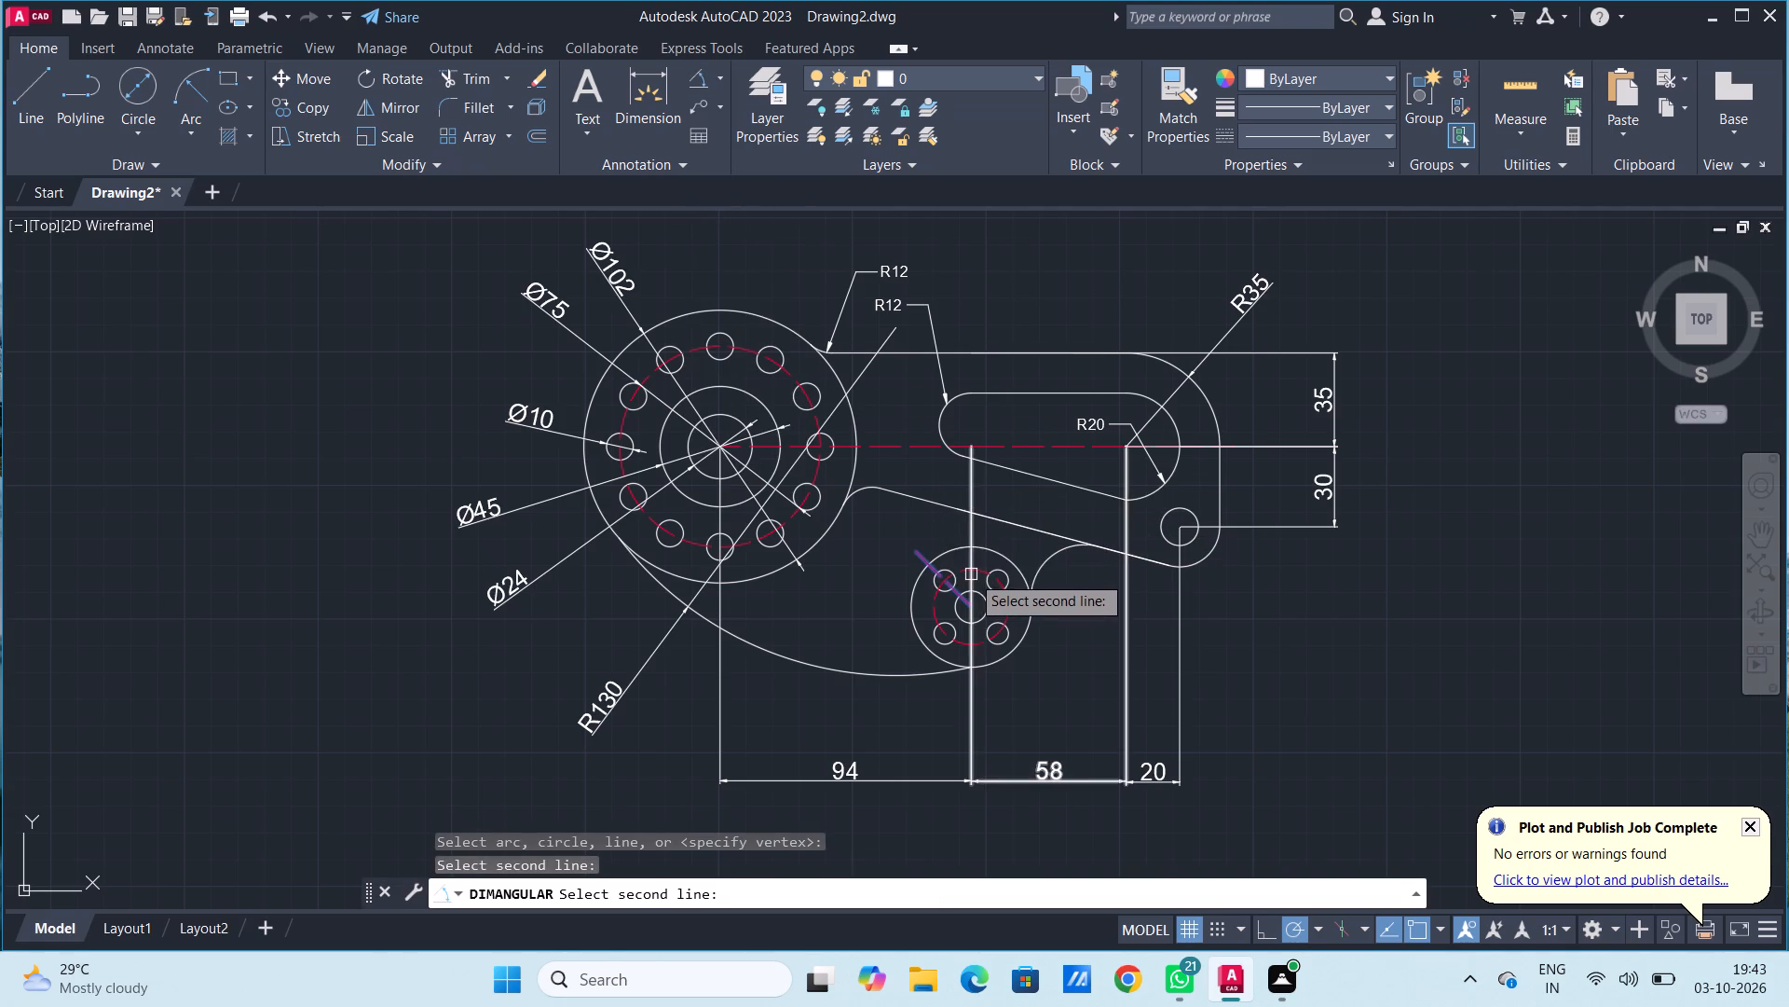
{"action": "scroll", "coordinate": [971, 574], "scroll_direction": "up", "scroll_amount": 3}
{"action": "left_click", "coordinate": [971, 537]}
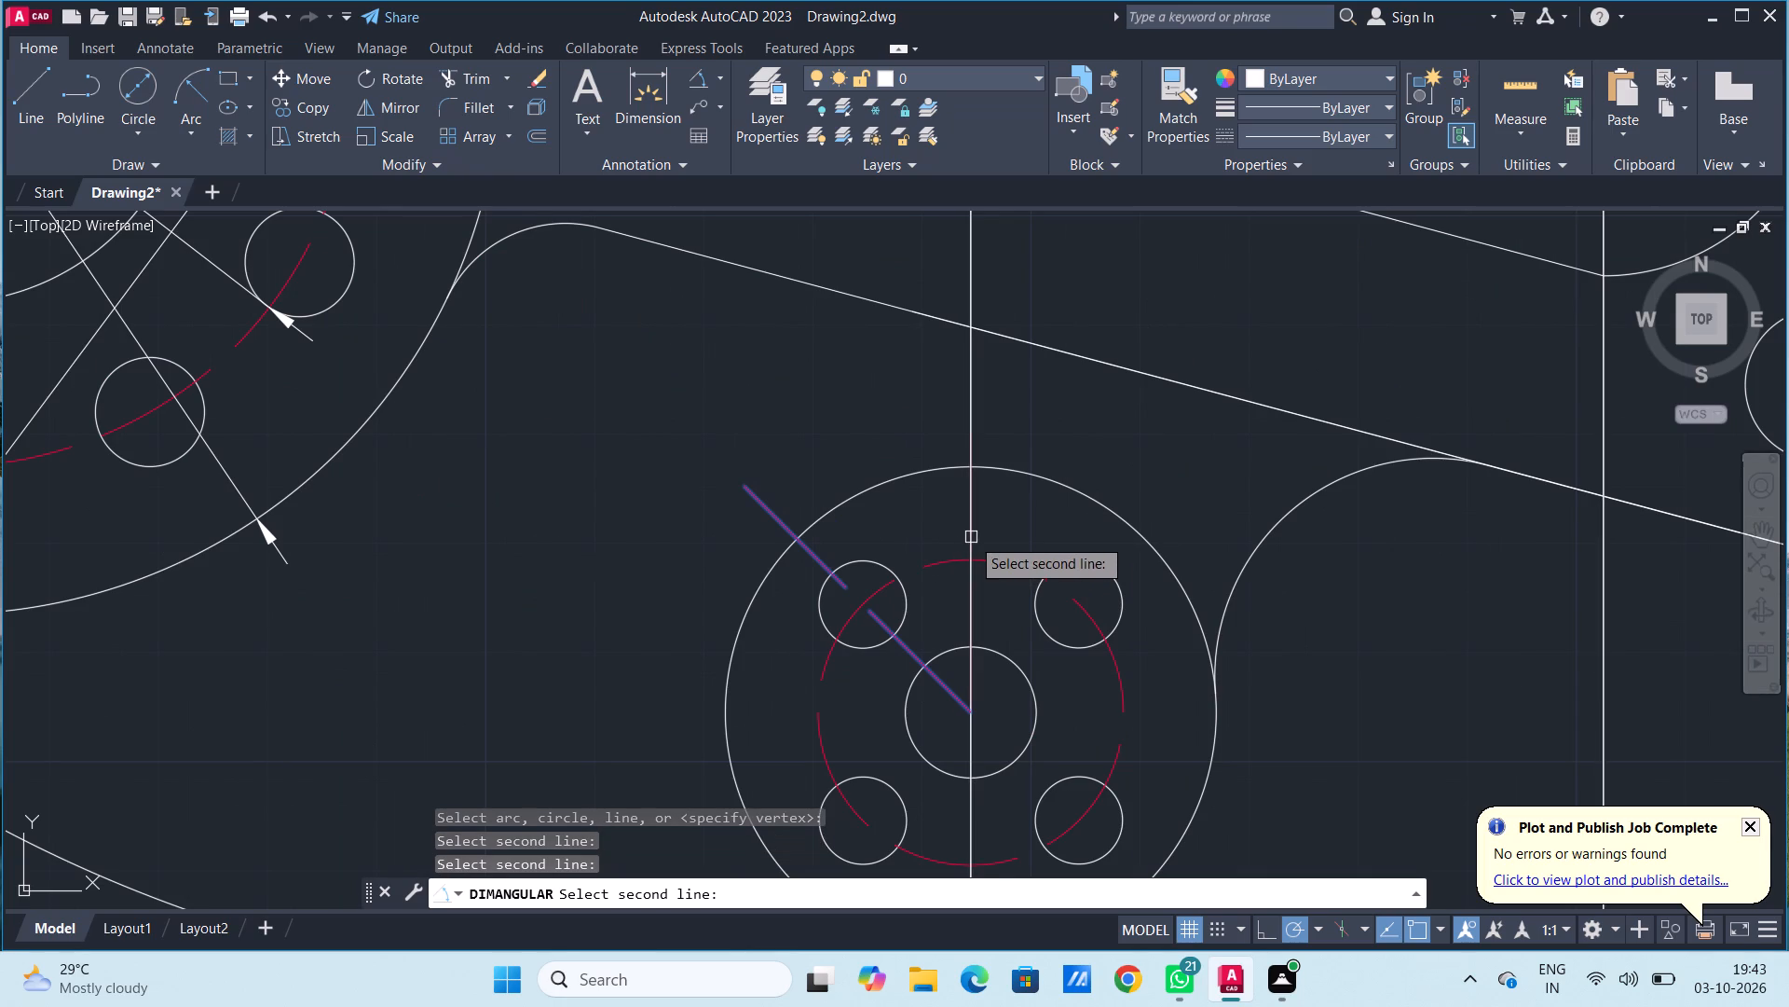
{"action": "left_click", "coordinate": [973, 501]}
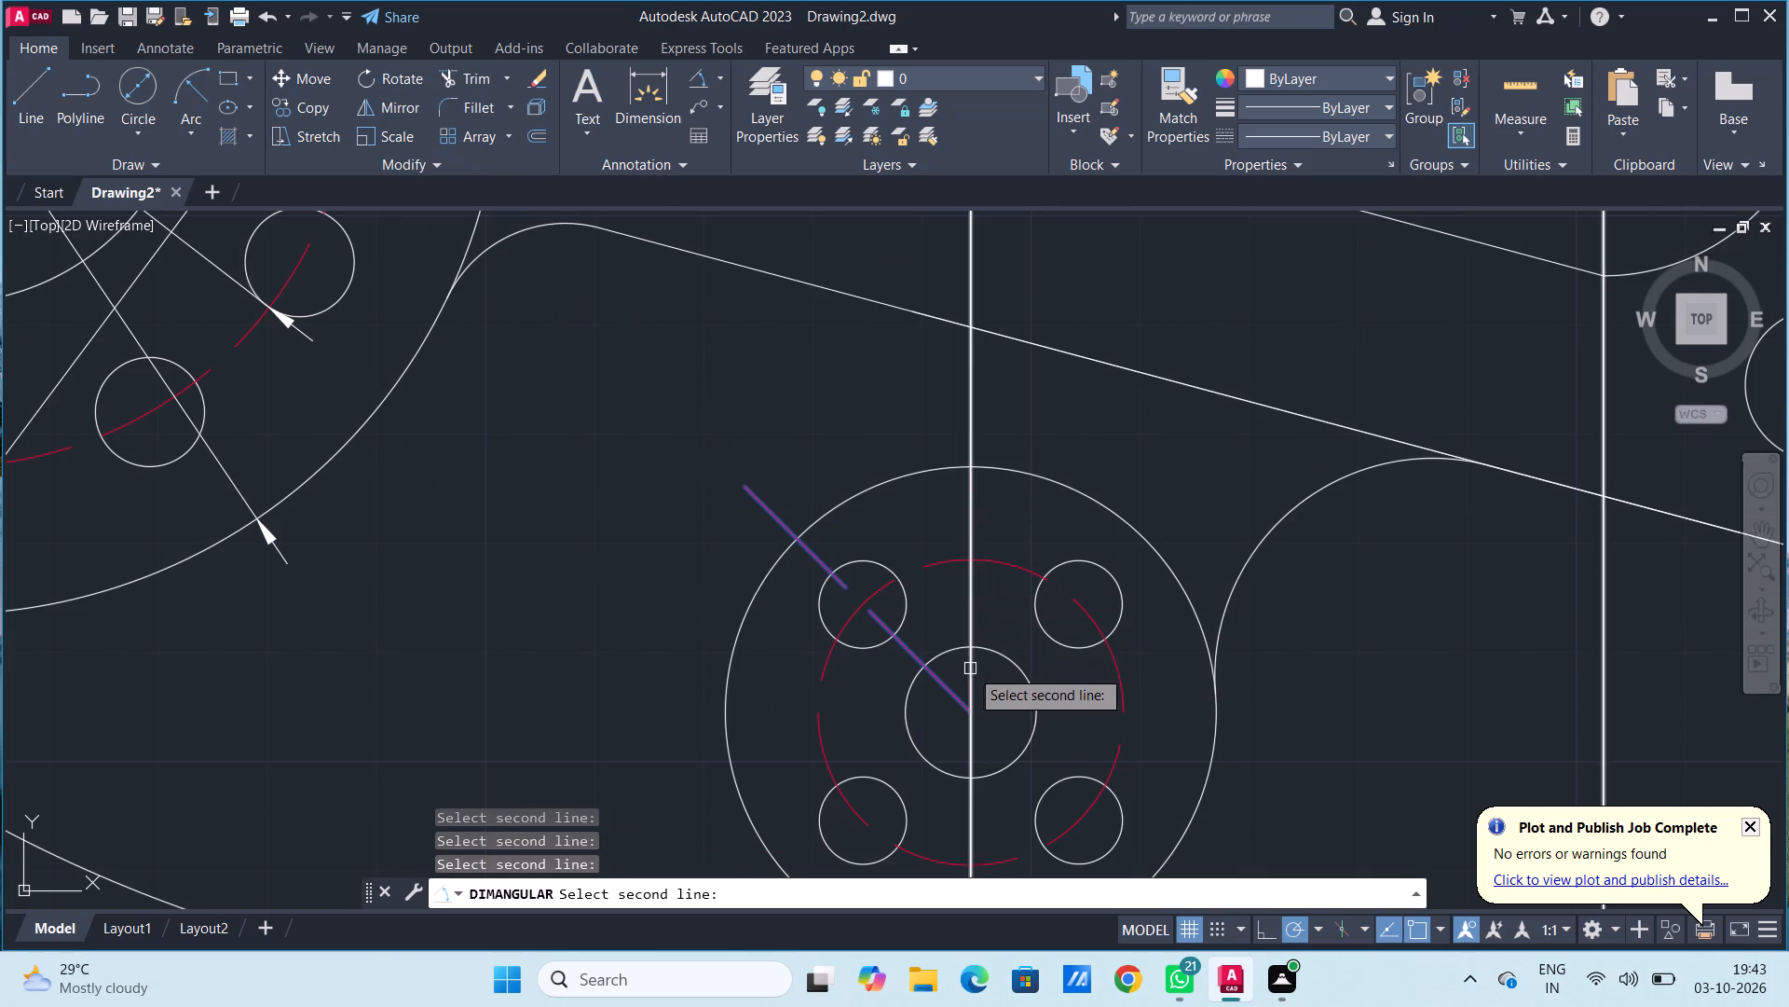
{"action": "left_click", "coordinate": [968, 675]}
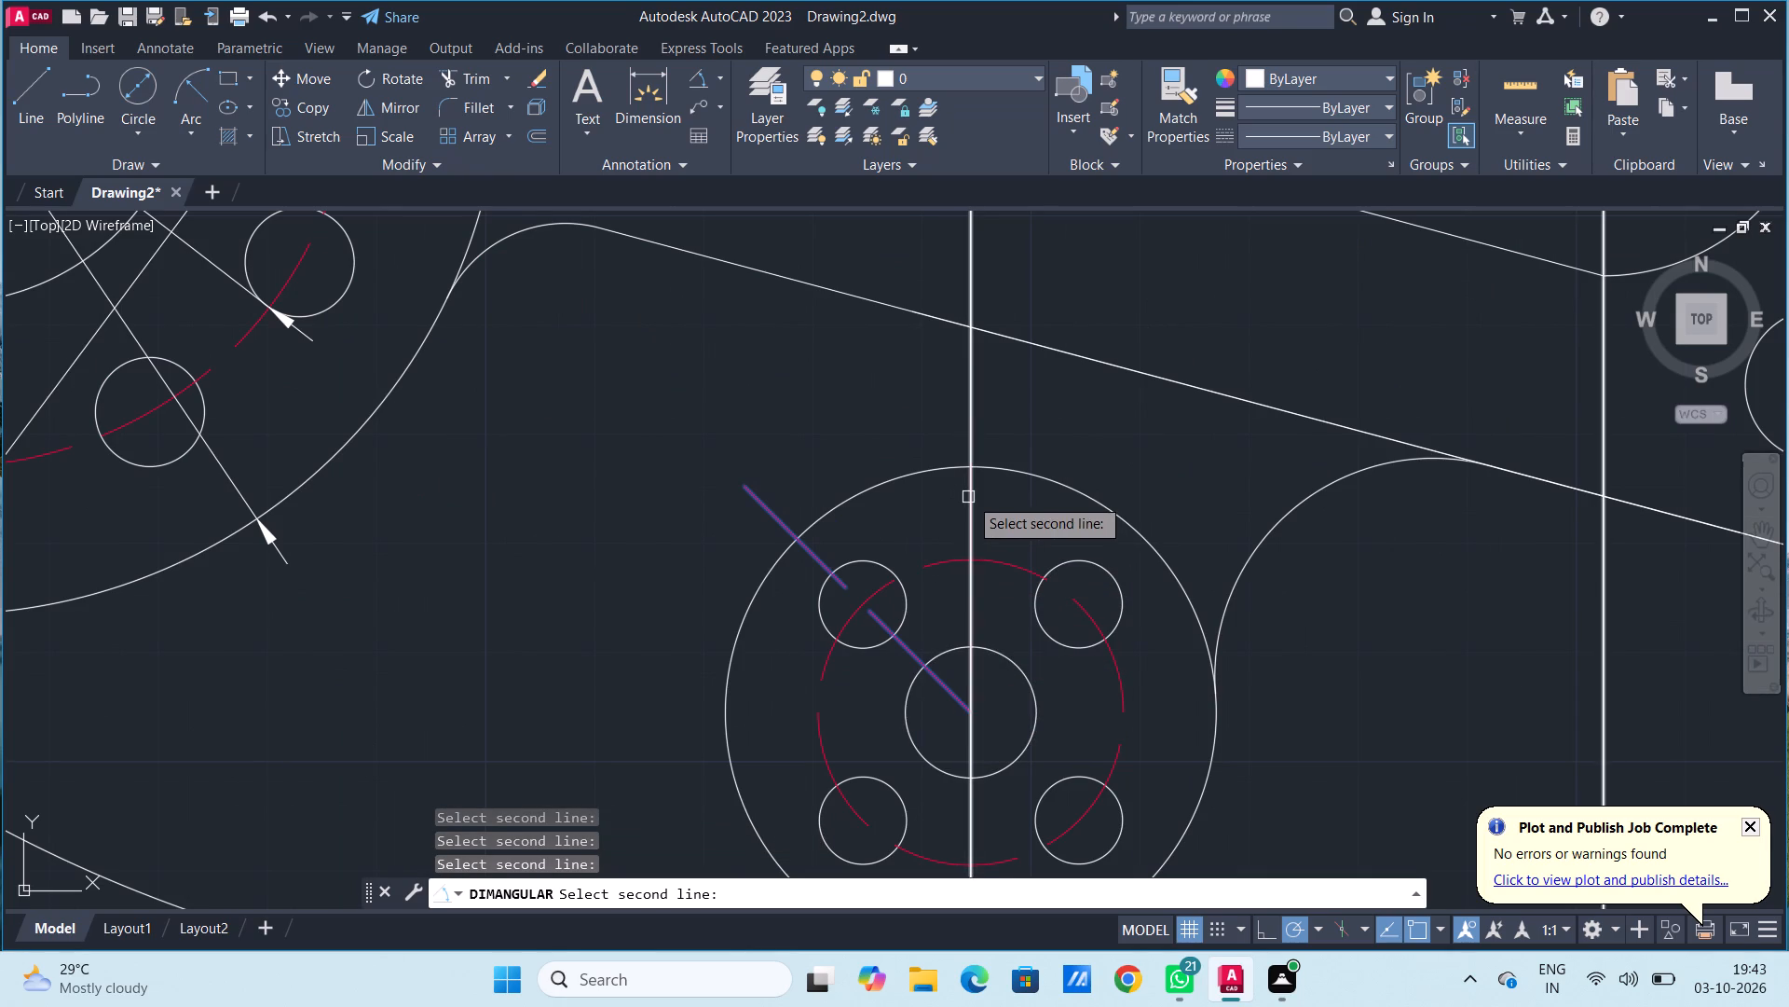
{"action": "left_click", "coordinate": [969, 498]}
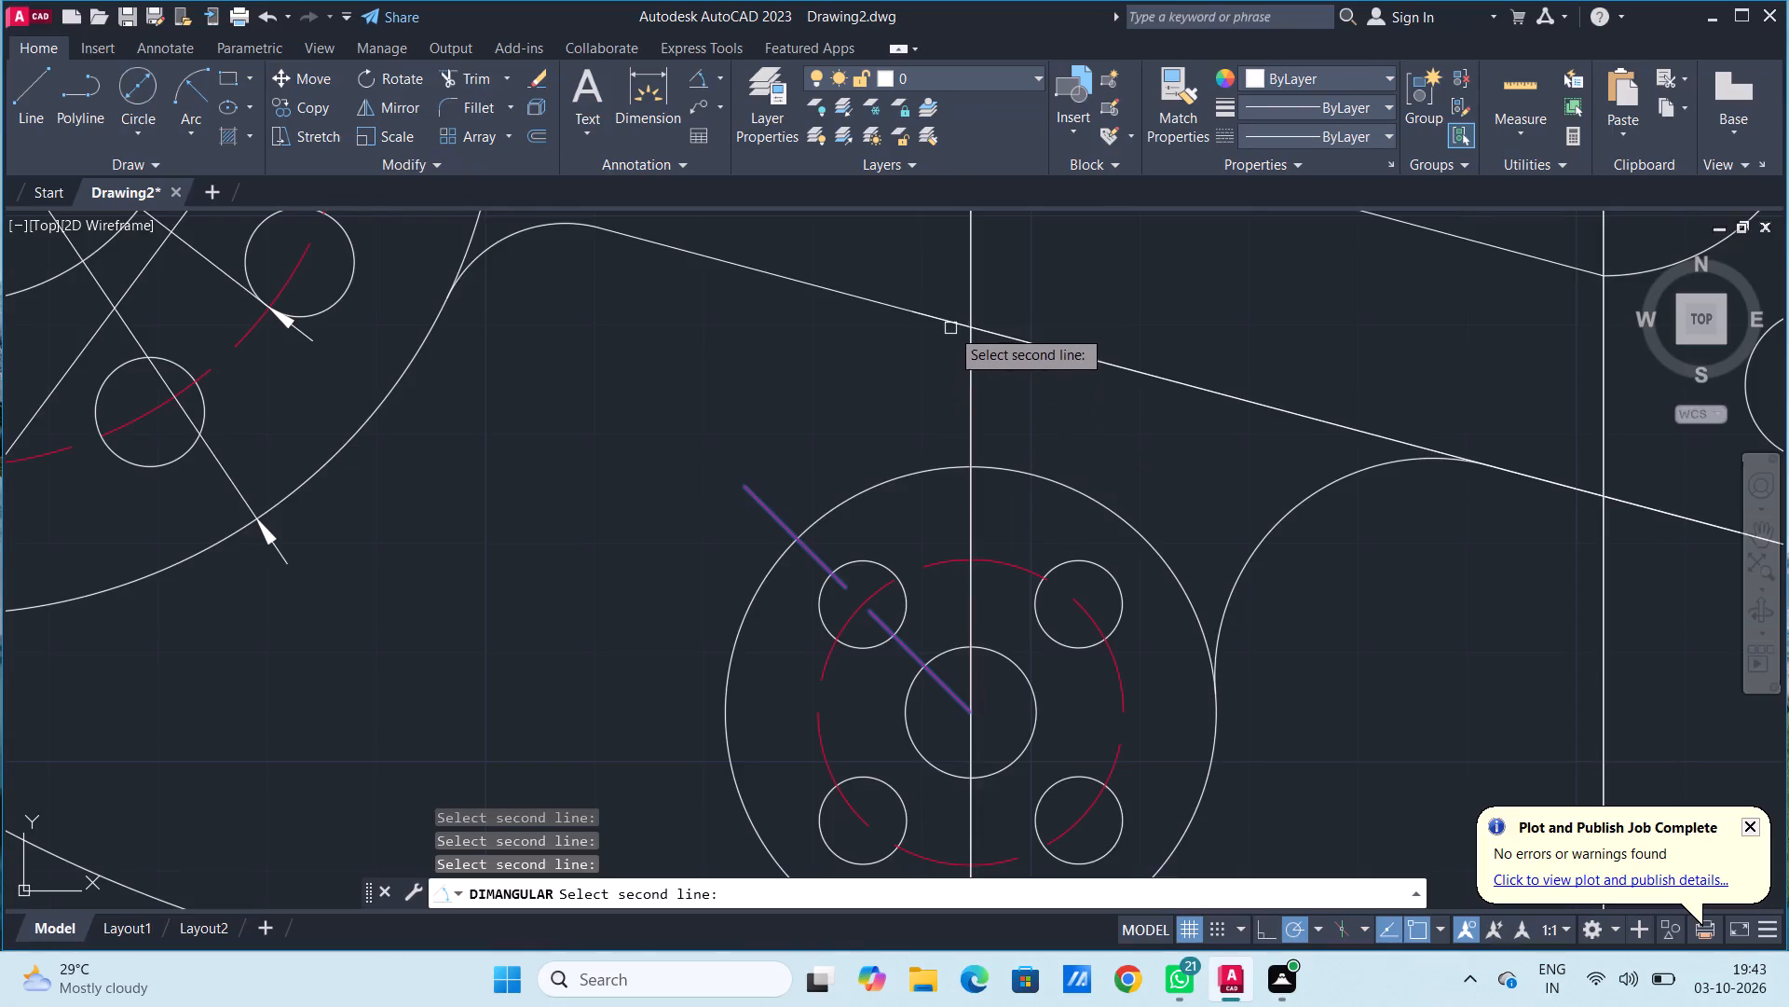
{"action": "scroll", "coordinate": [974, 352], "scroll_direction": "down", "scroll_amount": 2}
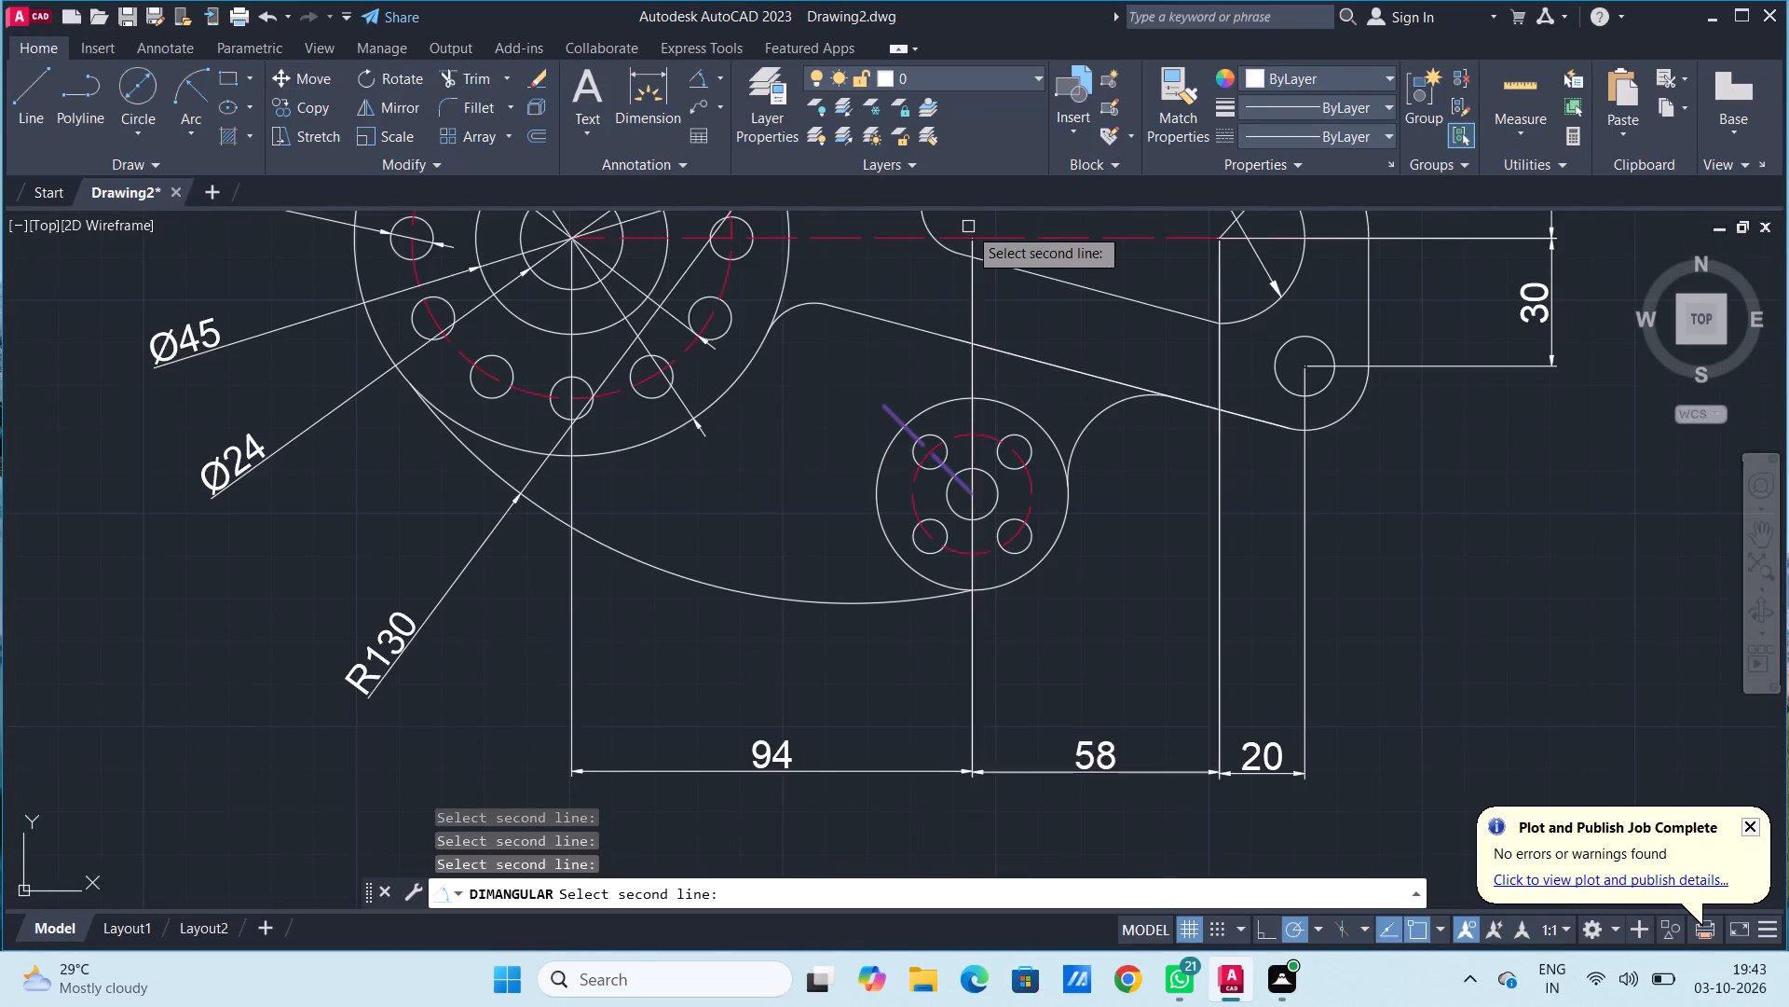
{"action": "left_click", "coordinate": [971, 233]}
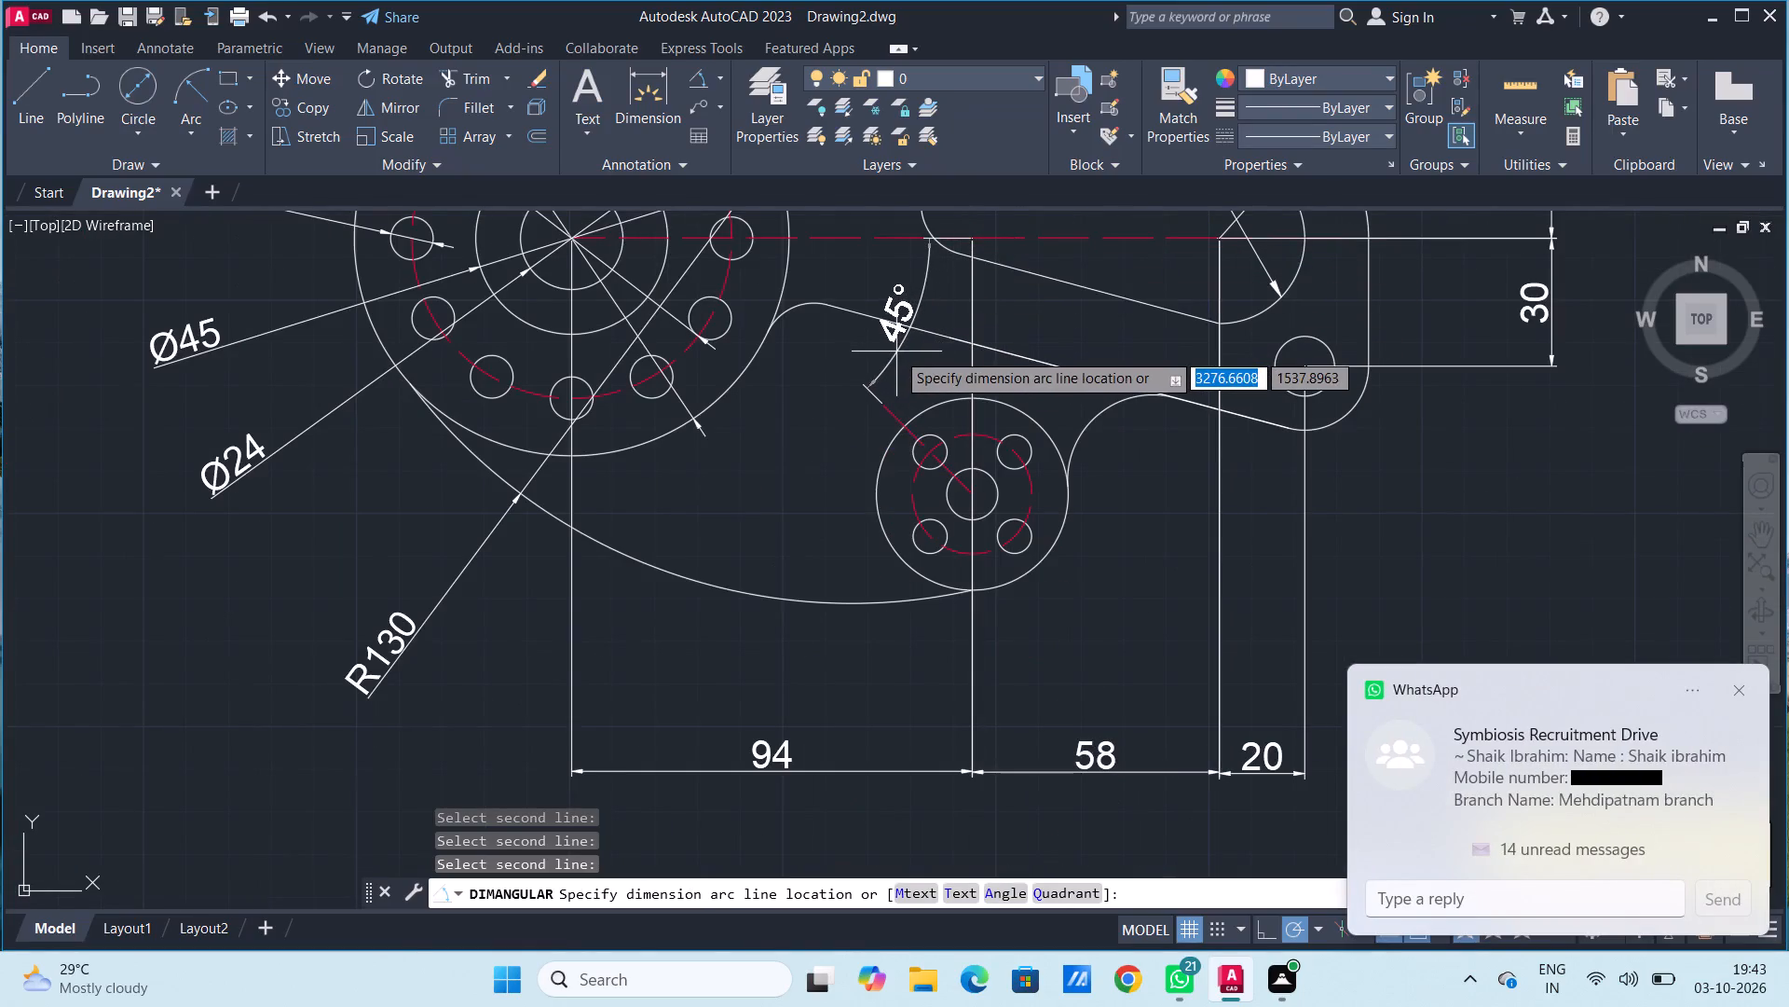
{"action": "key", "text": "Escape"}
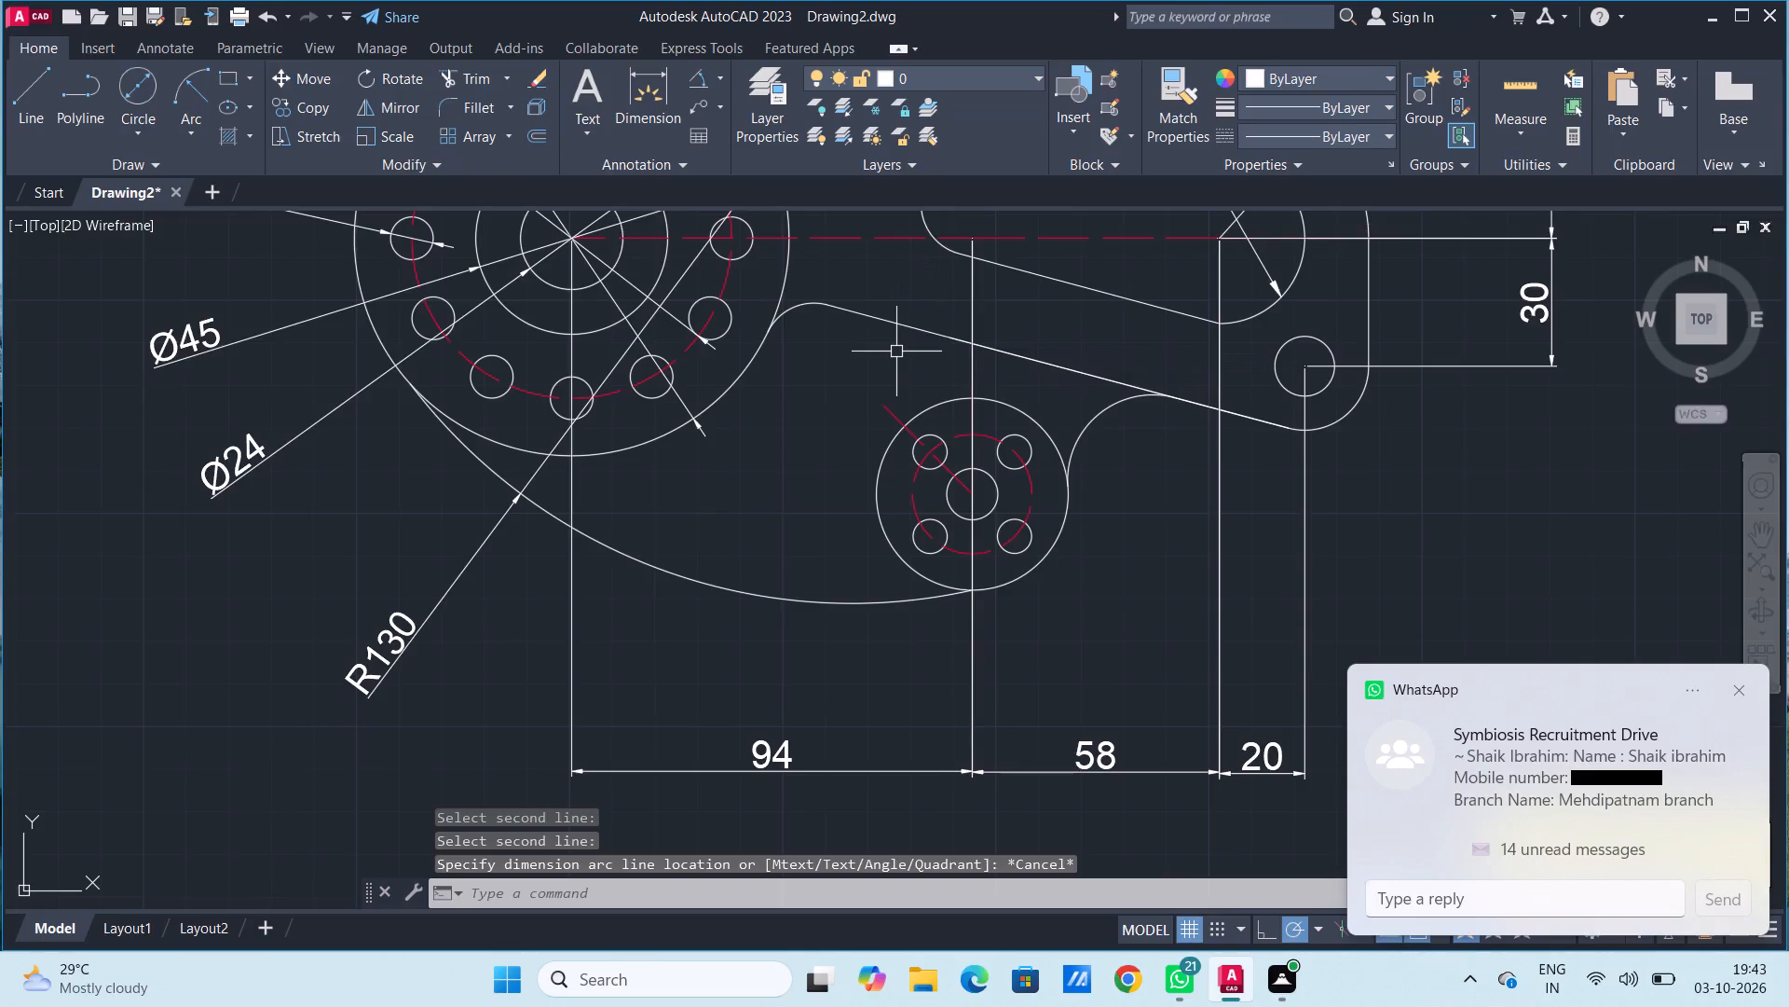
Delete the 58 and 94 horizontal dimensions whose extension lines cover the four-hole flange's vertical centreline.
{"action": "left_click", "coordinate": [973, 366]}
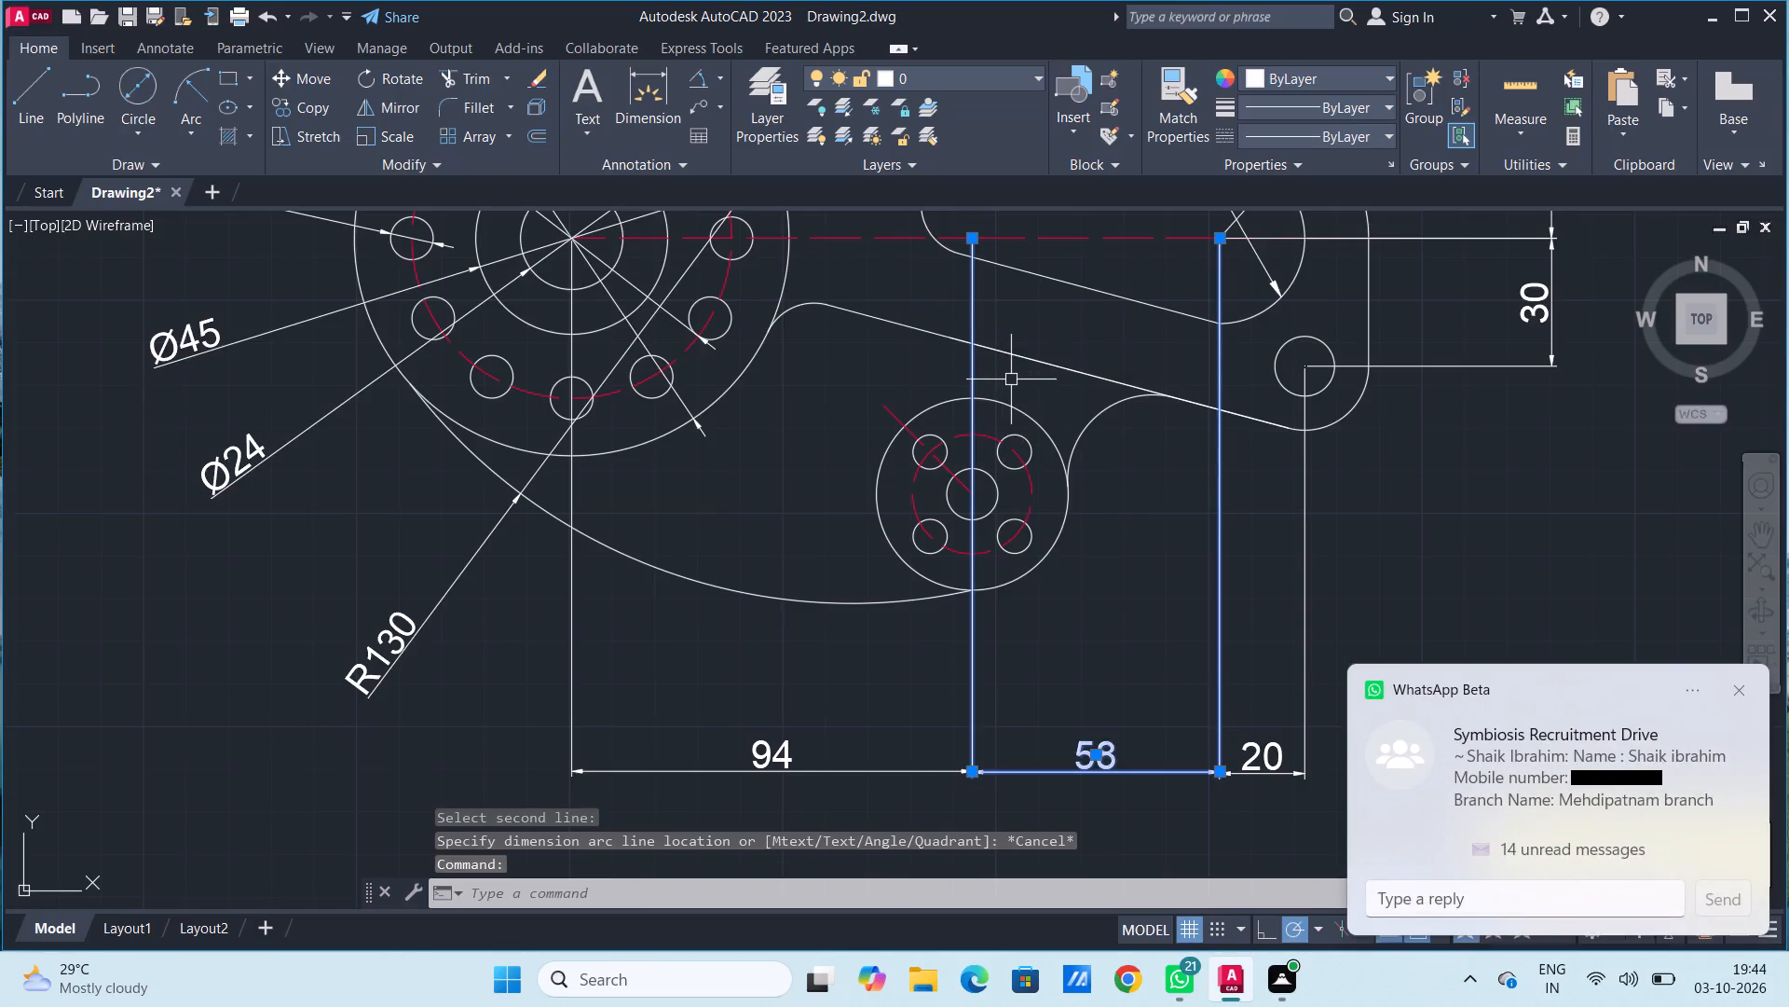
{"action": "key", "text": "Delete"}
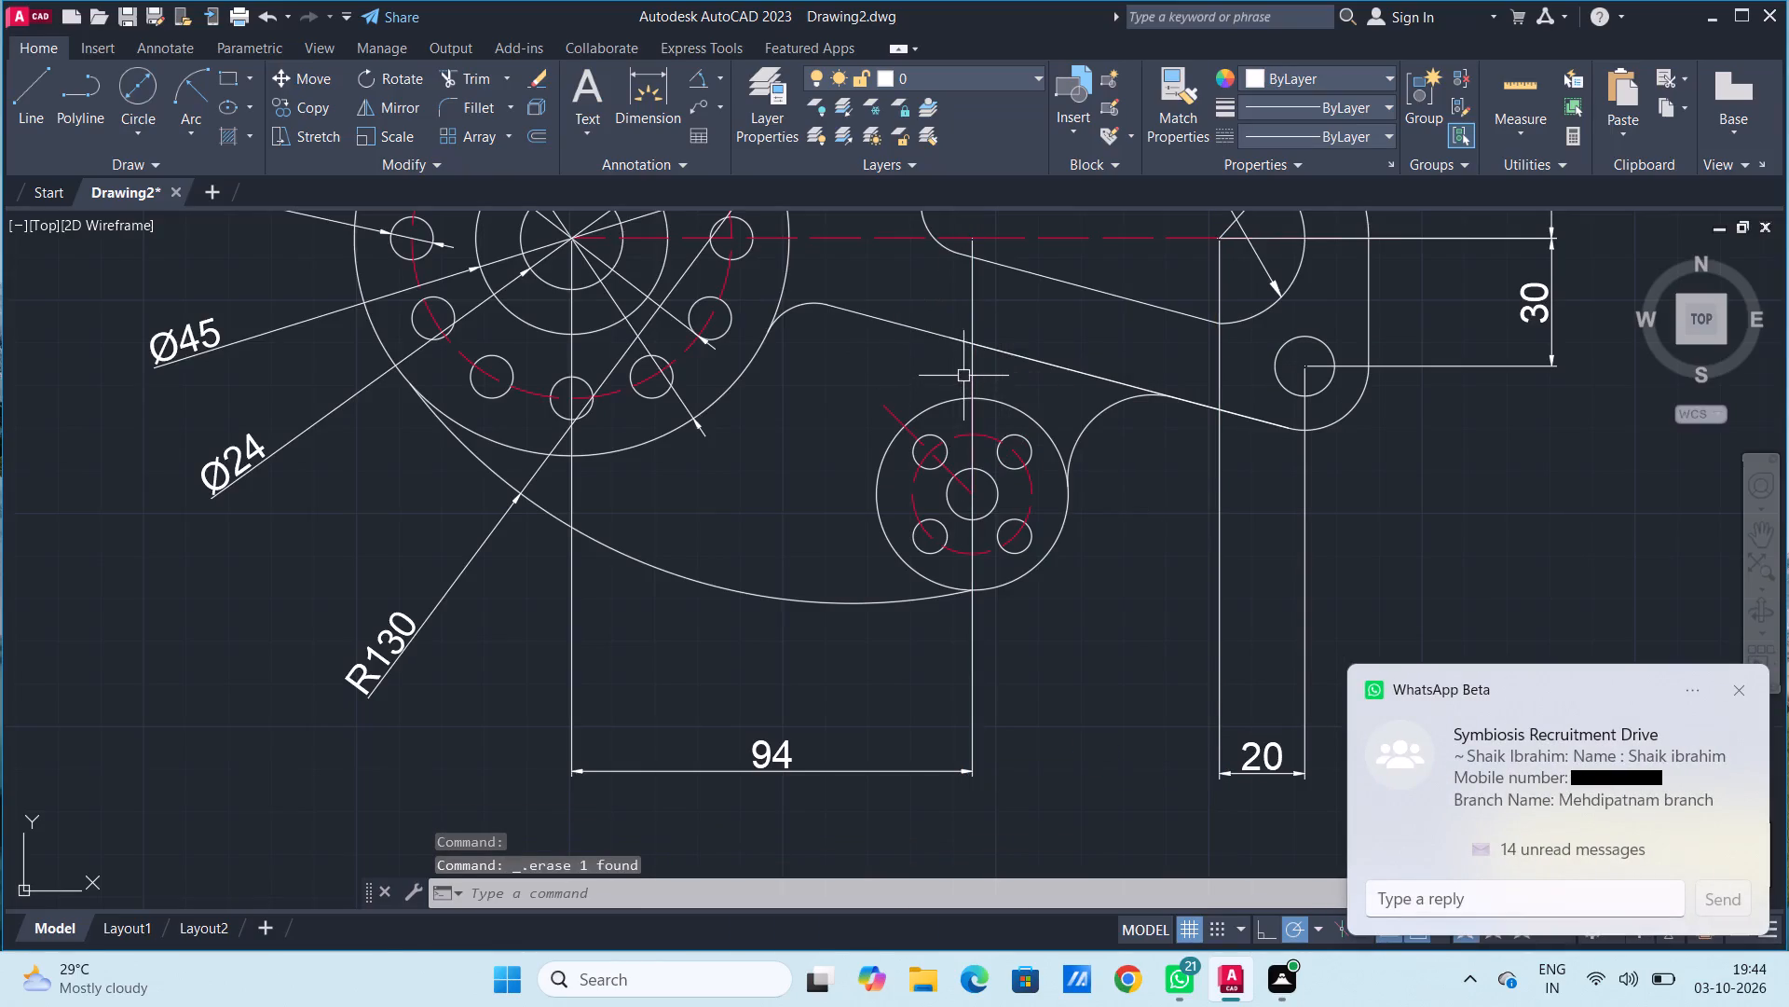
{"action": "left_click", "coordinate": [971, 371]}
{"action": "key", "text": "Delete"}
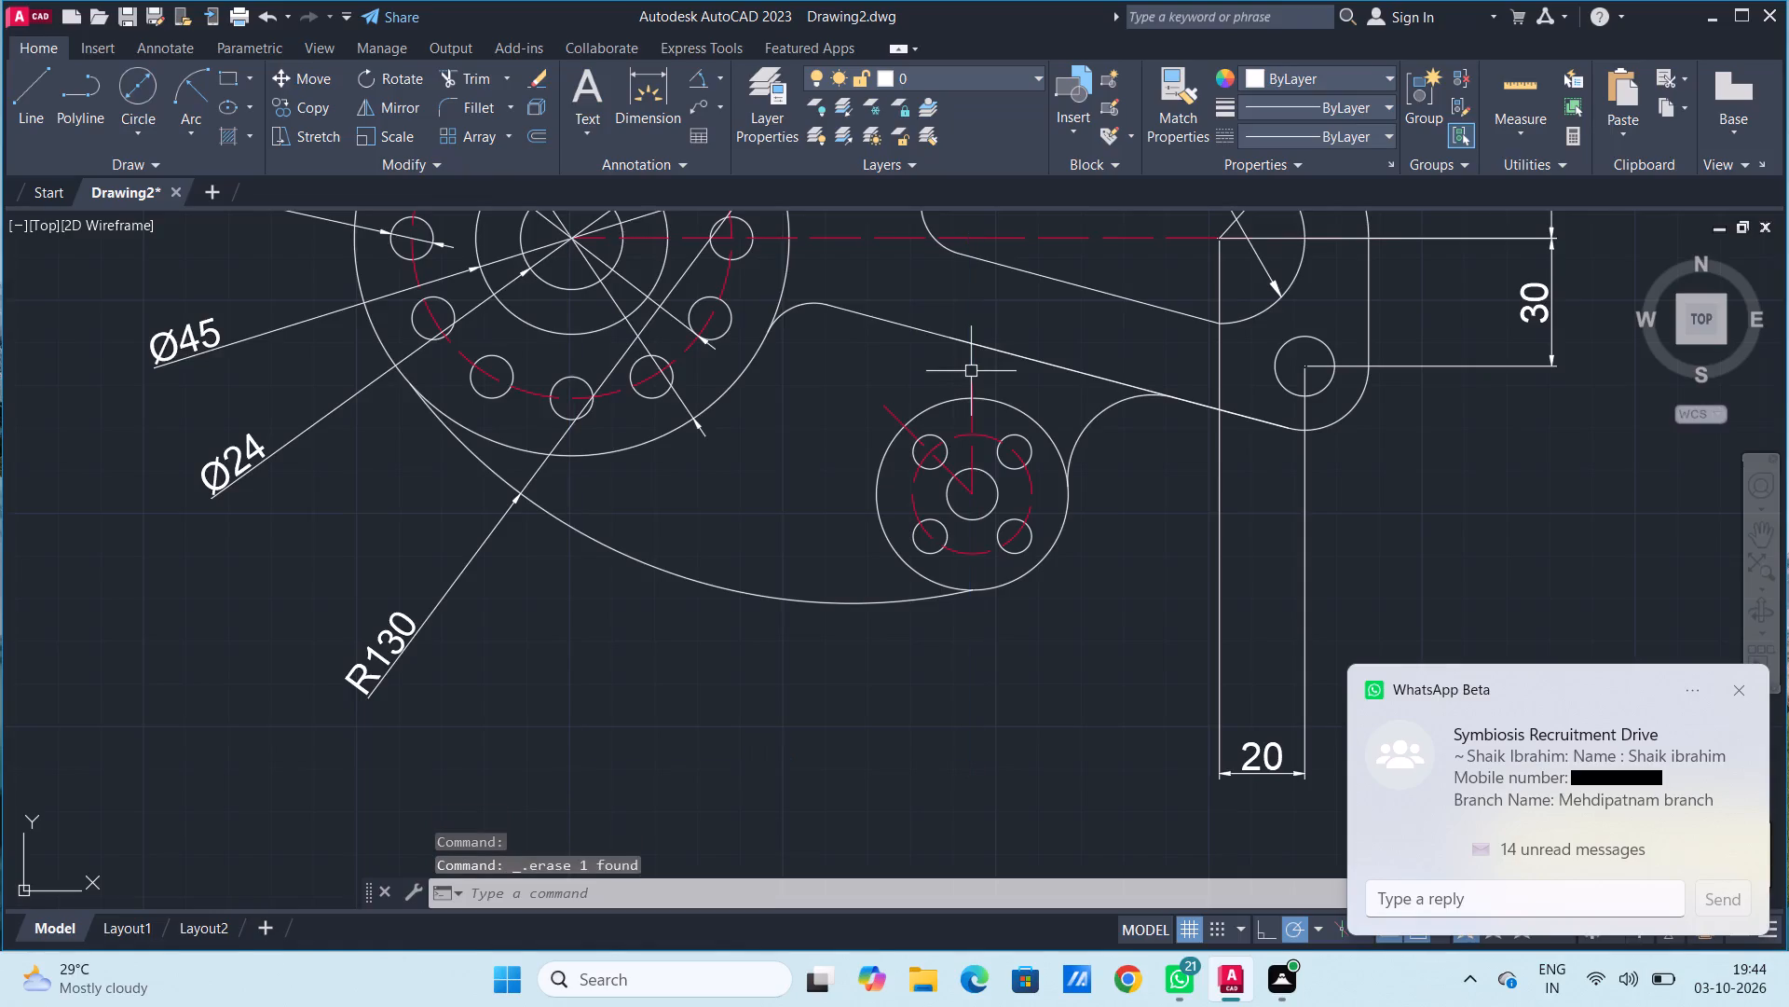
Add an angular dimension between the four-hole flange's diagonal and vertical centrelines, with its arc just above the flange.
{"action": "left_click", "coordinate": [703, 69]}
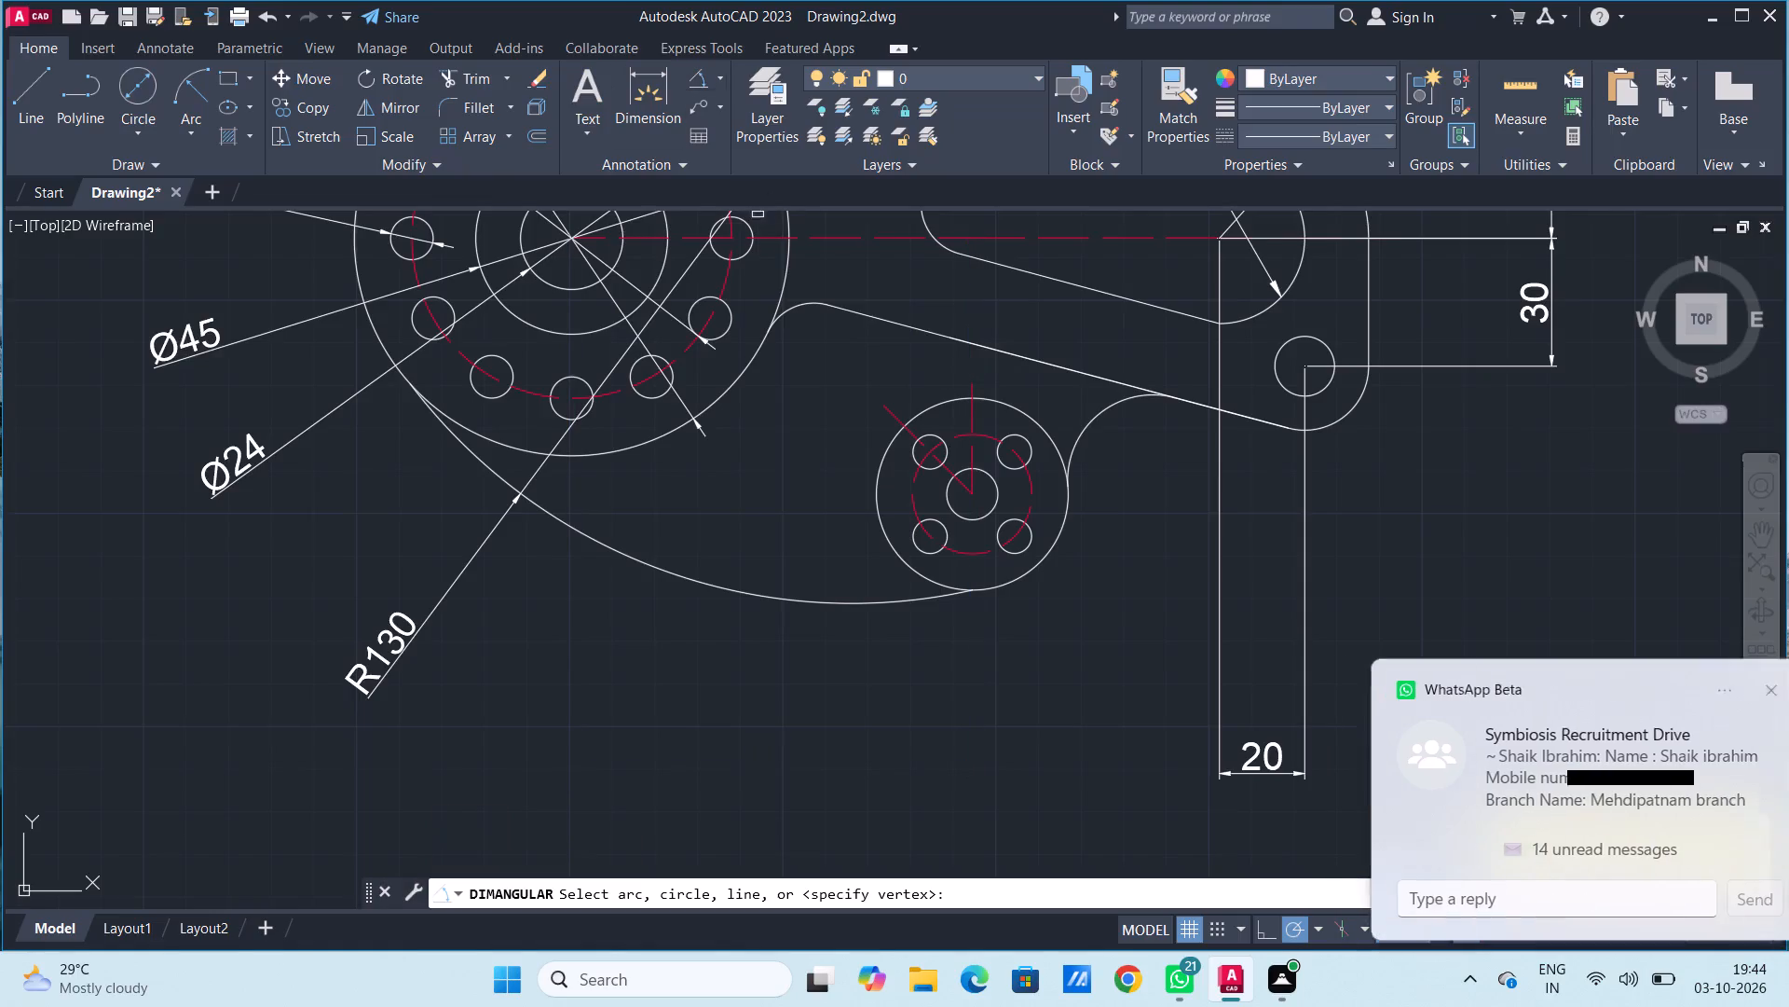
{"action": "left_click", "coordinate": [895, 410]}
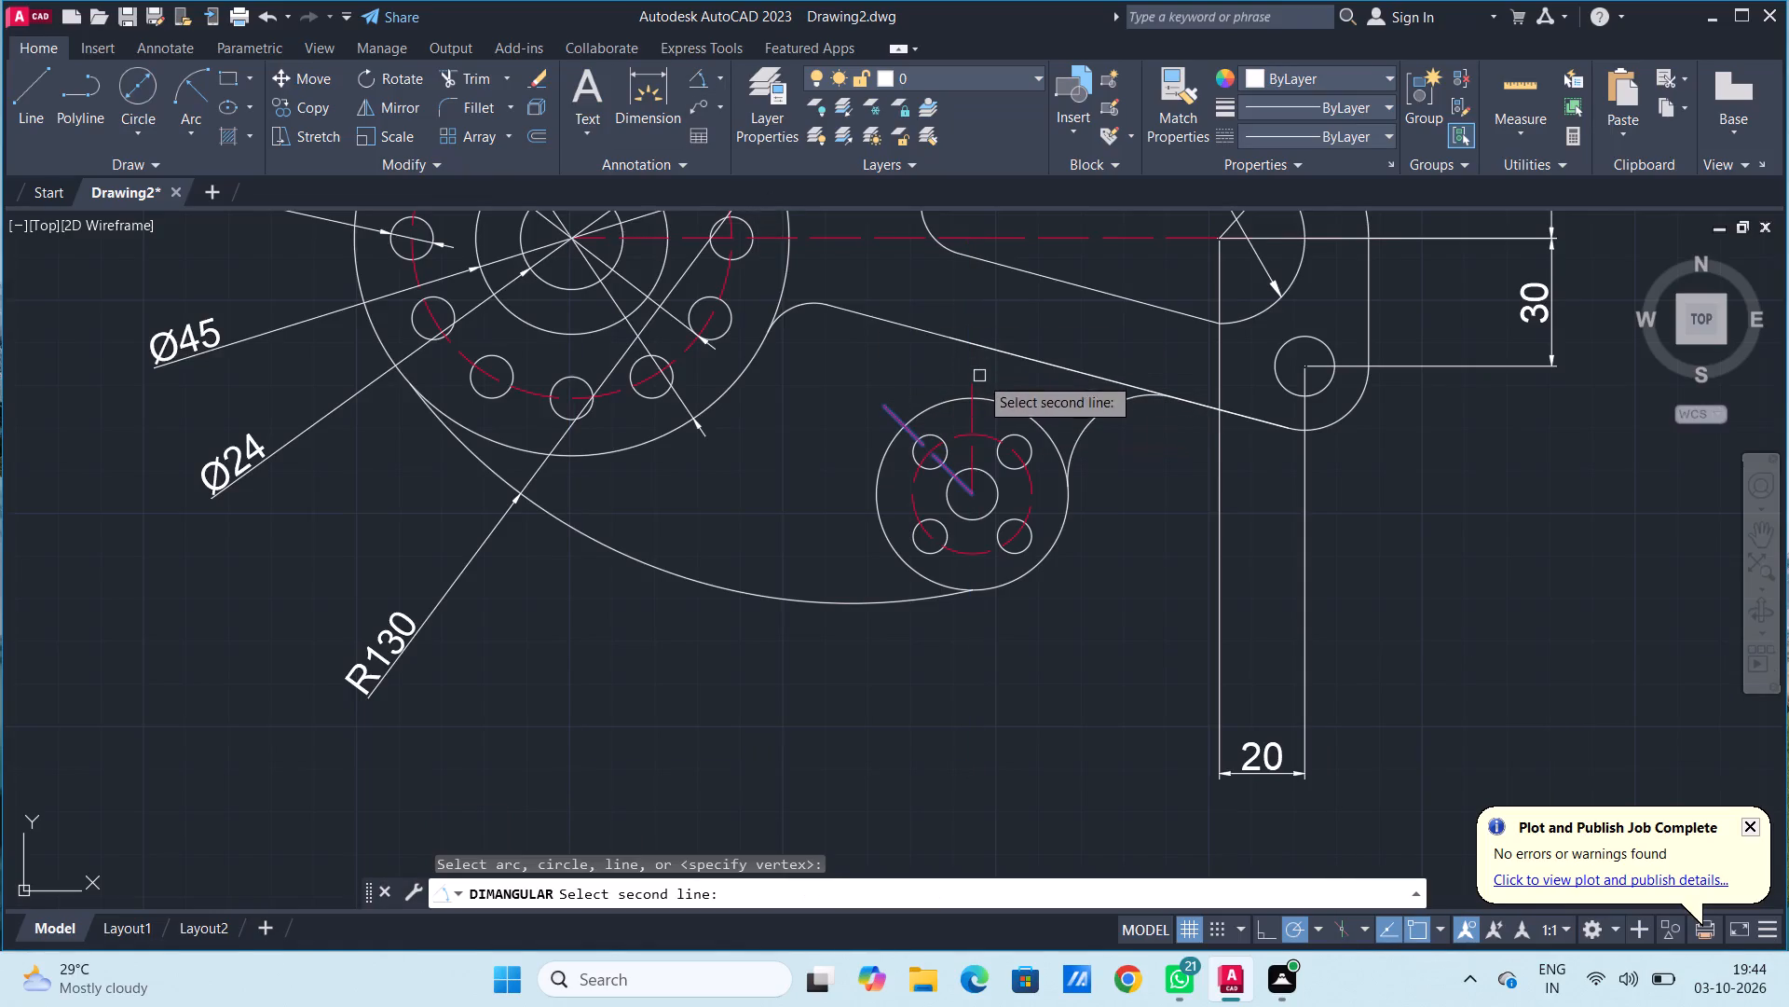
{"action": "left_click", "coordinate": [970, 379]}
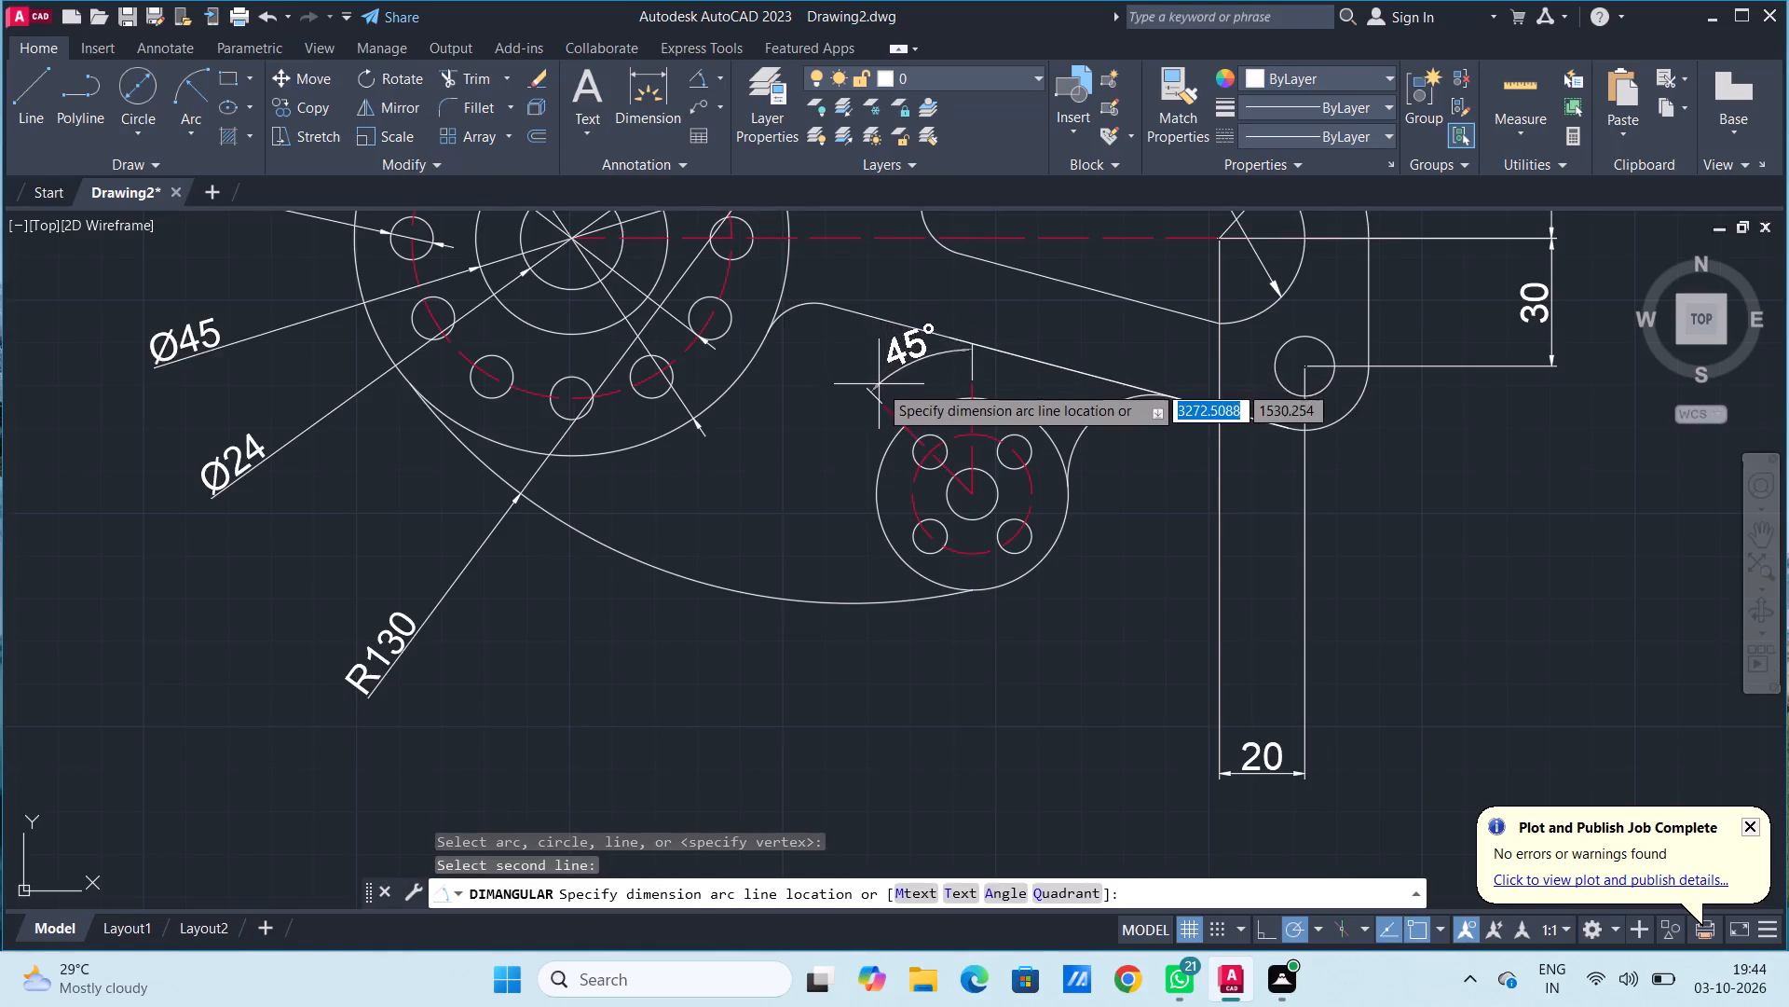
{"action": "left_click", "coordinate": [879, 382]}
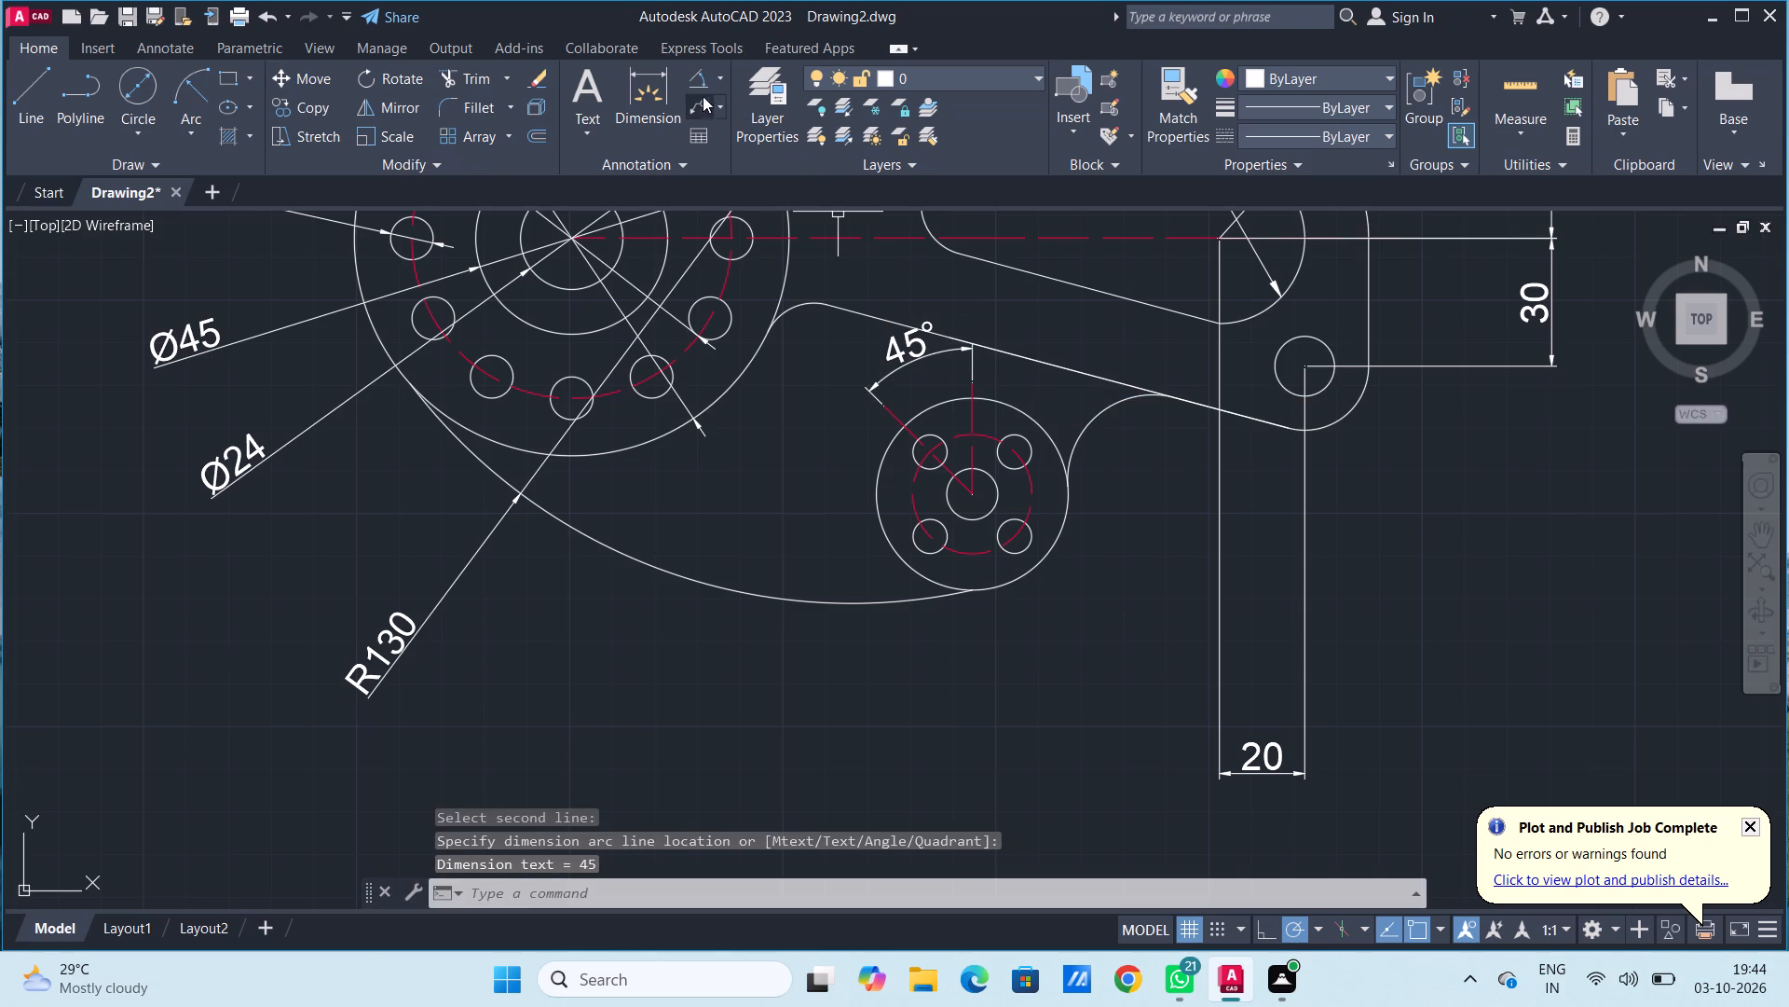
Add a horizontal linear dimension below the part from the twelve-hole flange's centre to the tapered slot's small end arc centre.
{"action": "left_click", "coordinate": [718, 81]}
{"action": "left_click", "coordinate": [710, 109]}
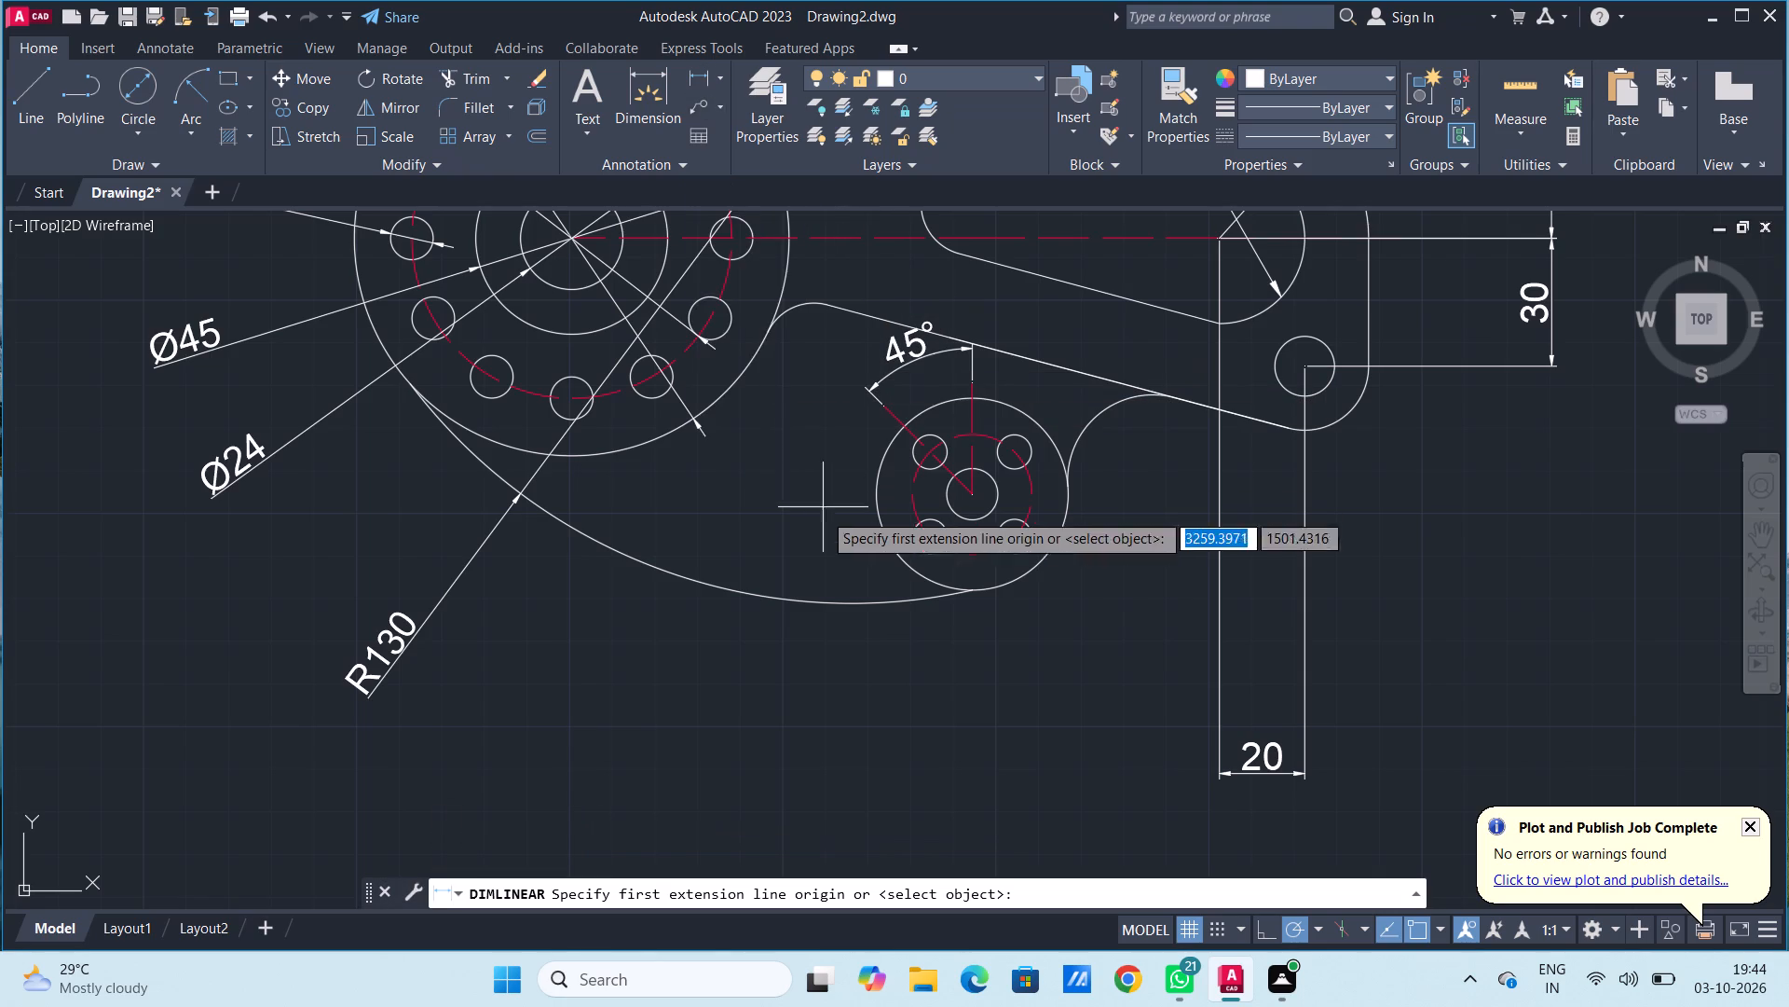
{"action": "left_click", "coordinate": [573, 240]}
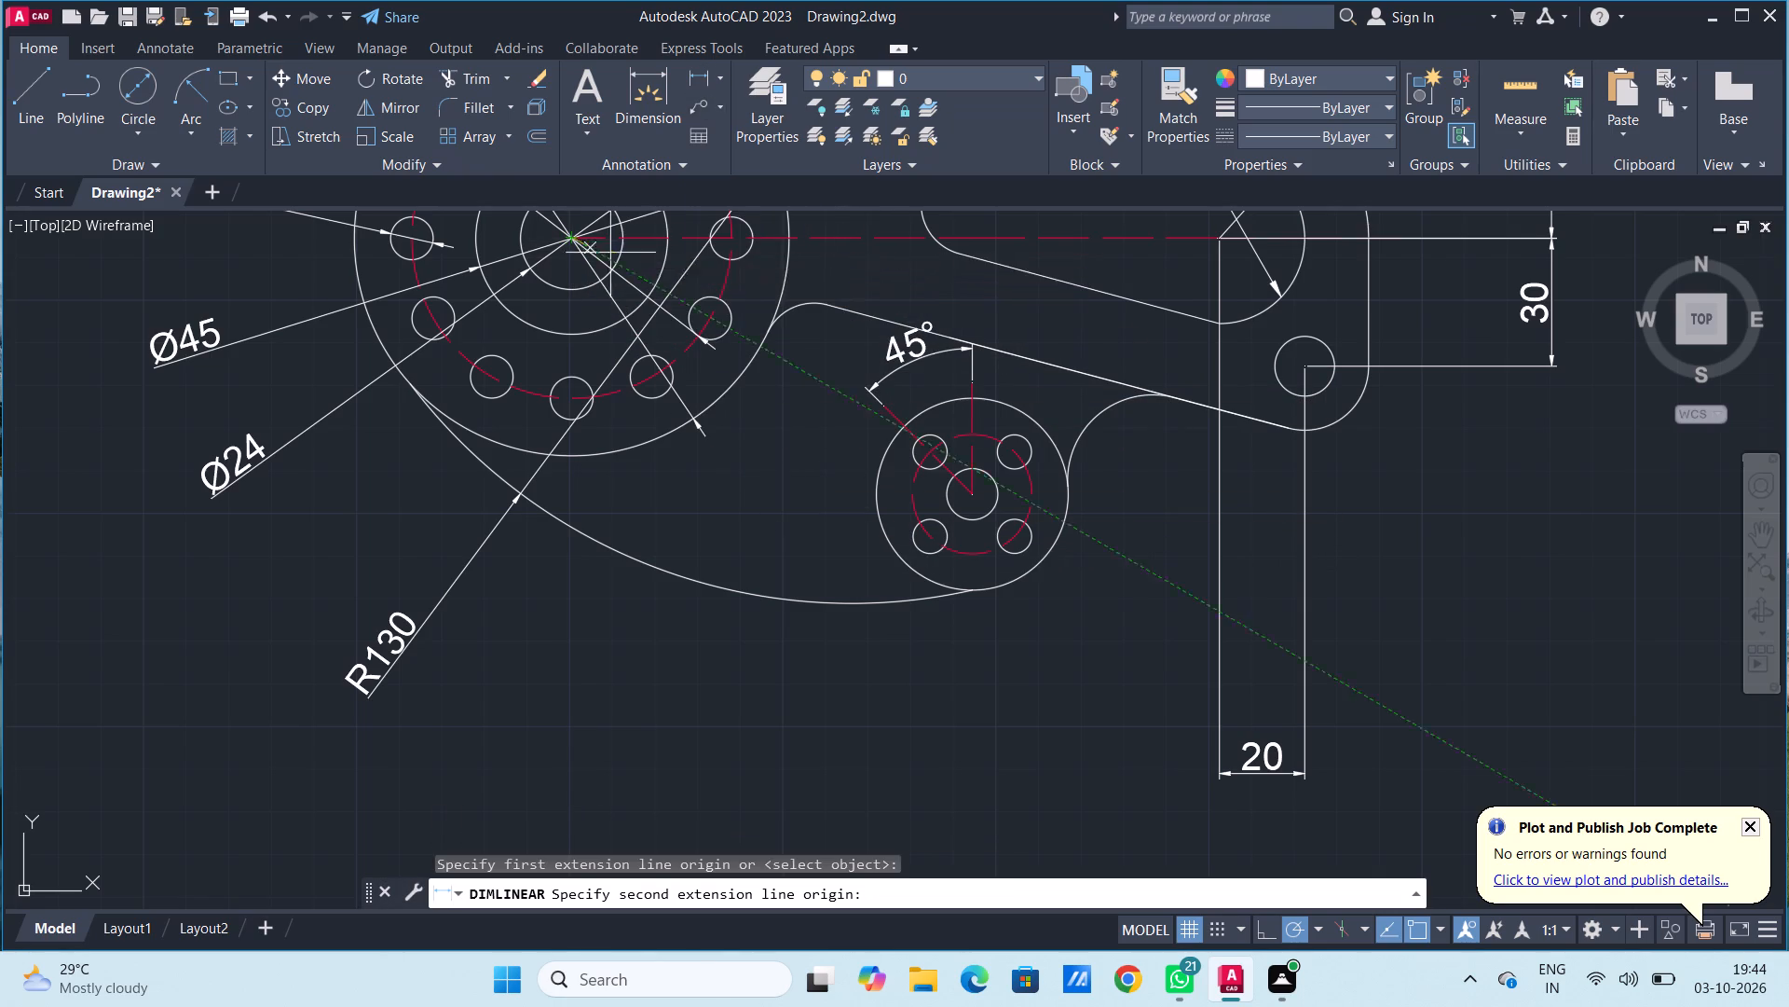
{"action": "left_click", "coordinate": [970, 233]}
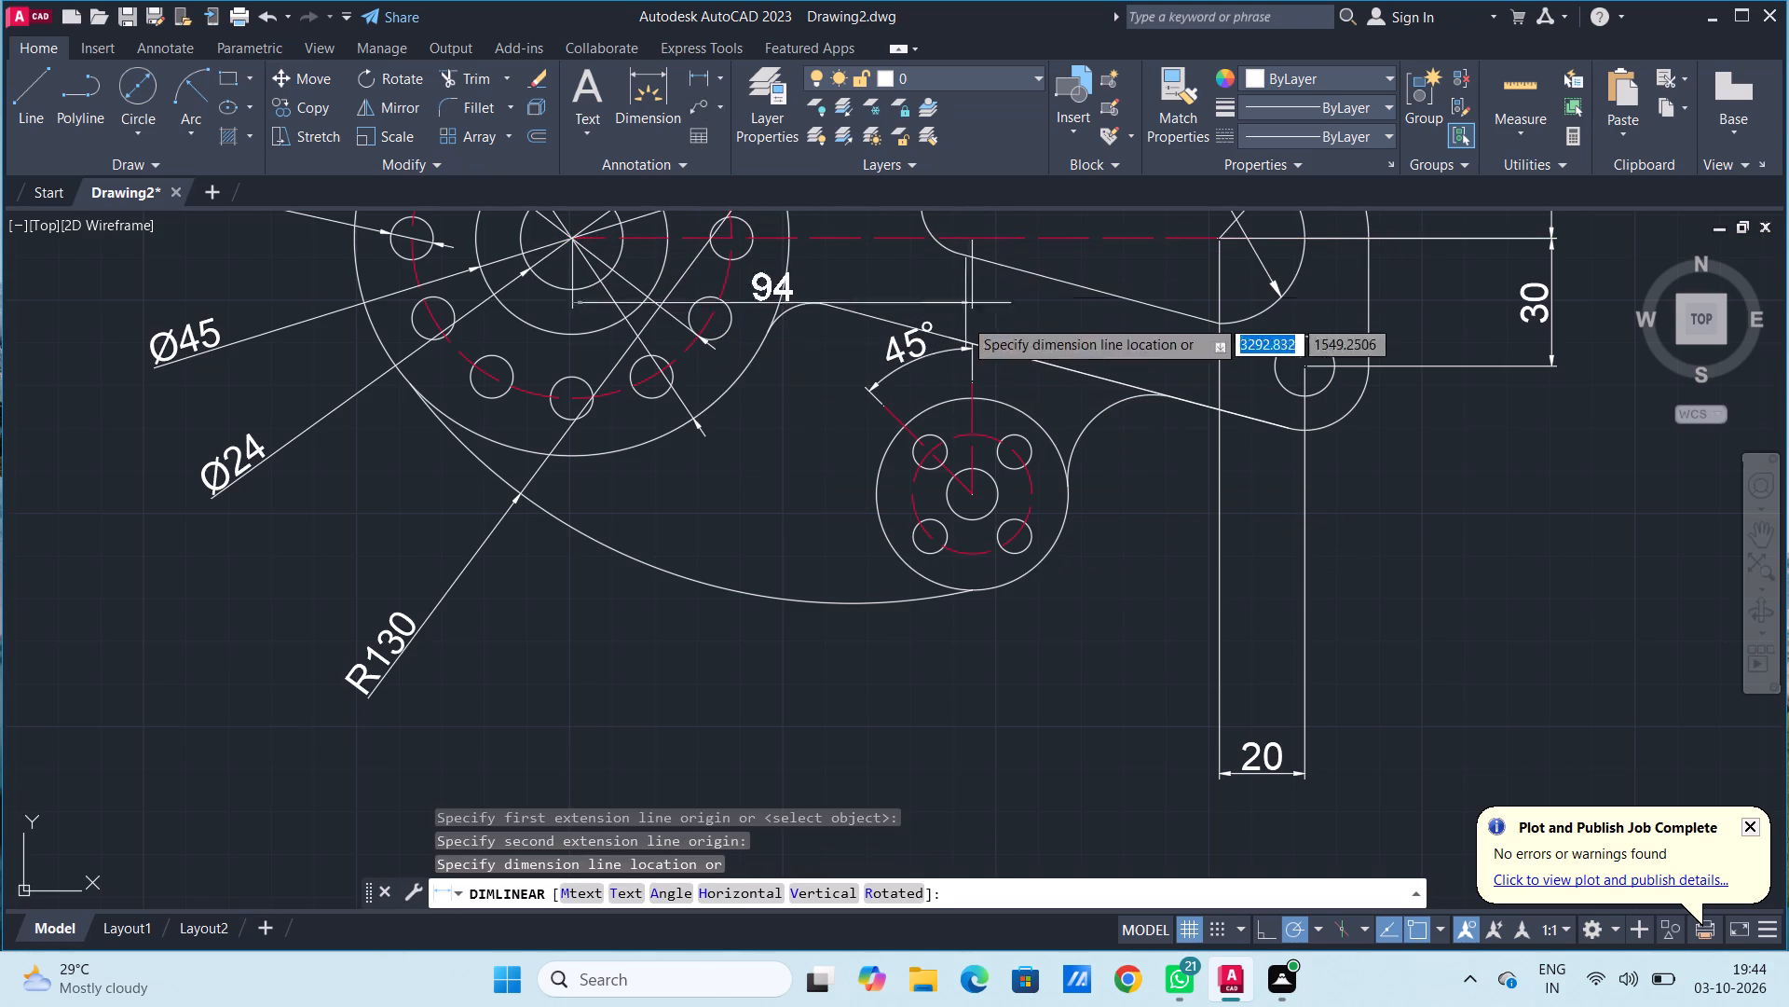
{"action": "left_click", "coordinate": [930, 768]}
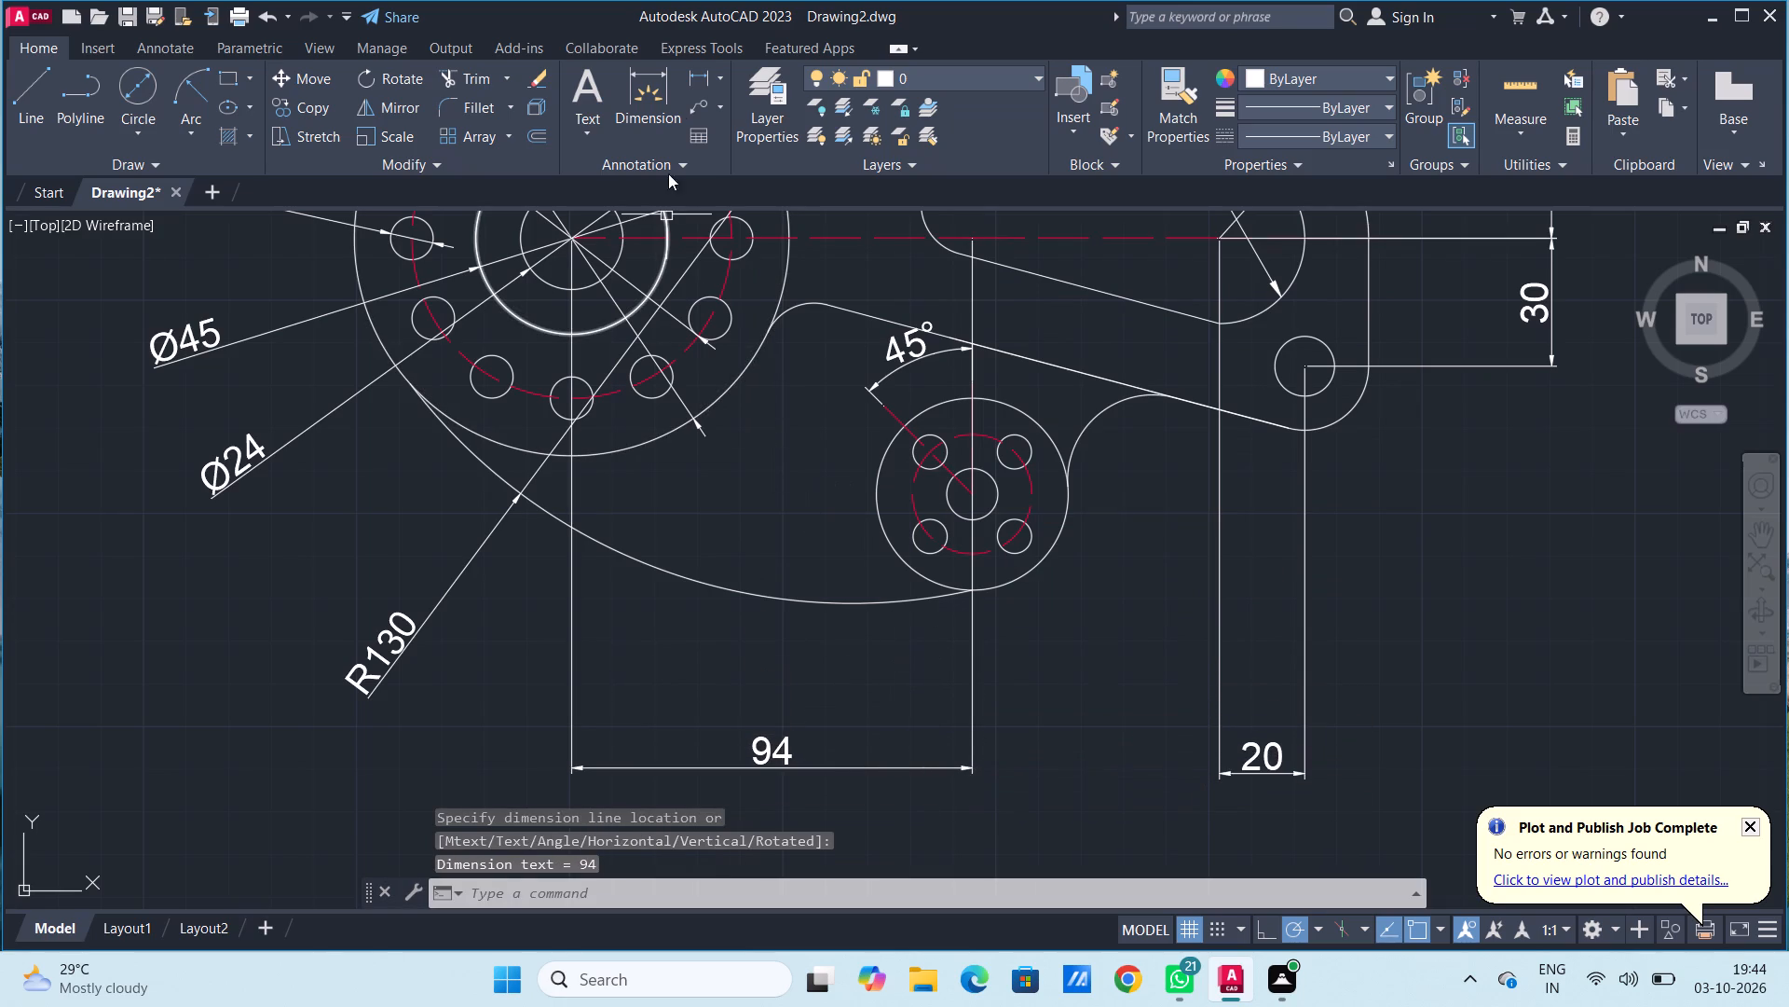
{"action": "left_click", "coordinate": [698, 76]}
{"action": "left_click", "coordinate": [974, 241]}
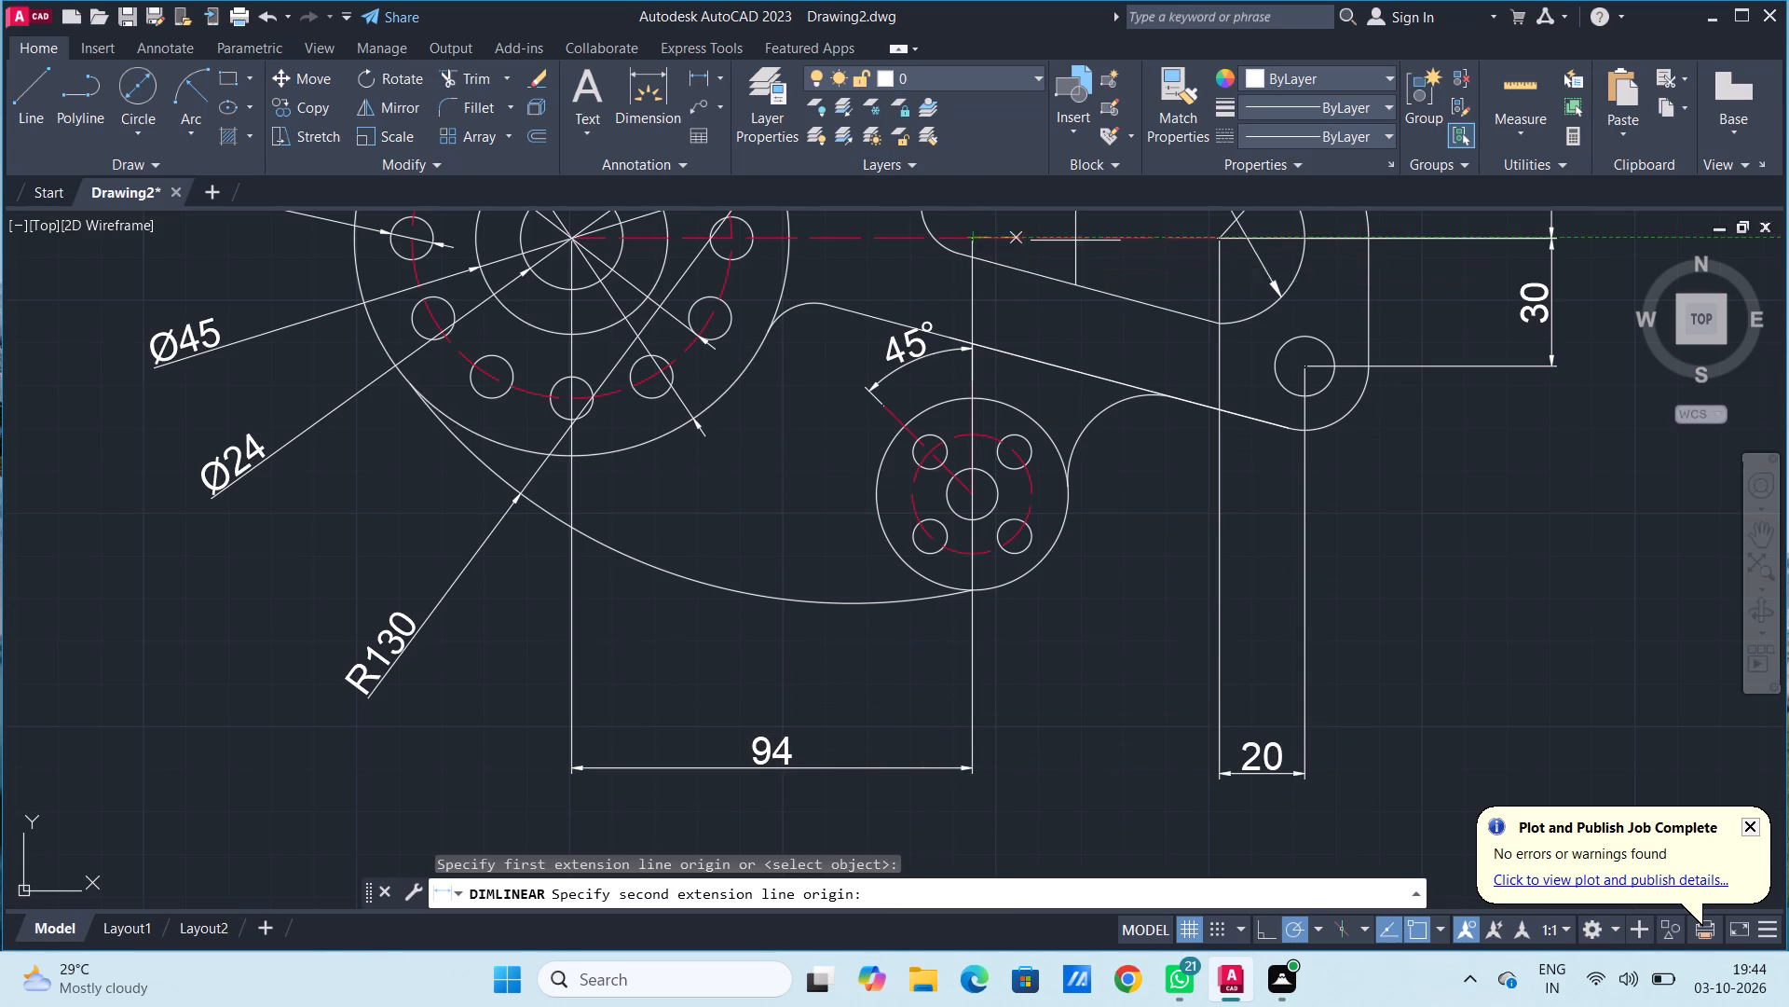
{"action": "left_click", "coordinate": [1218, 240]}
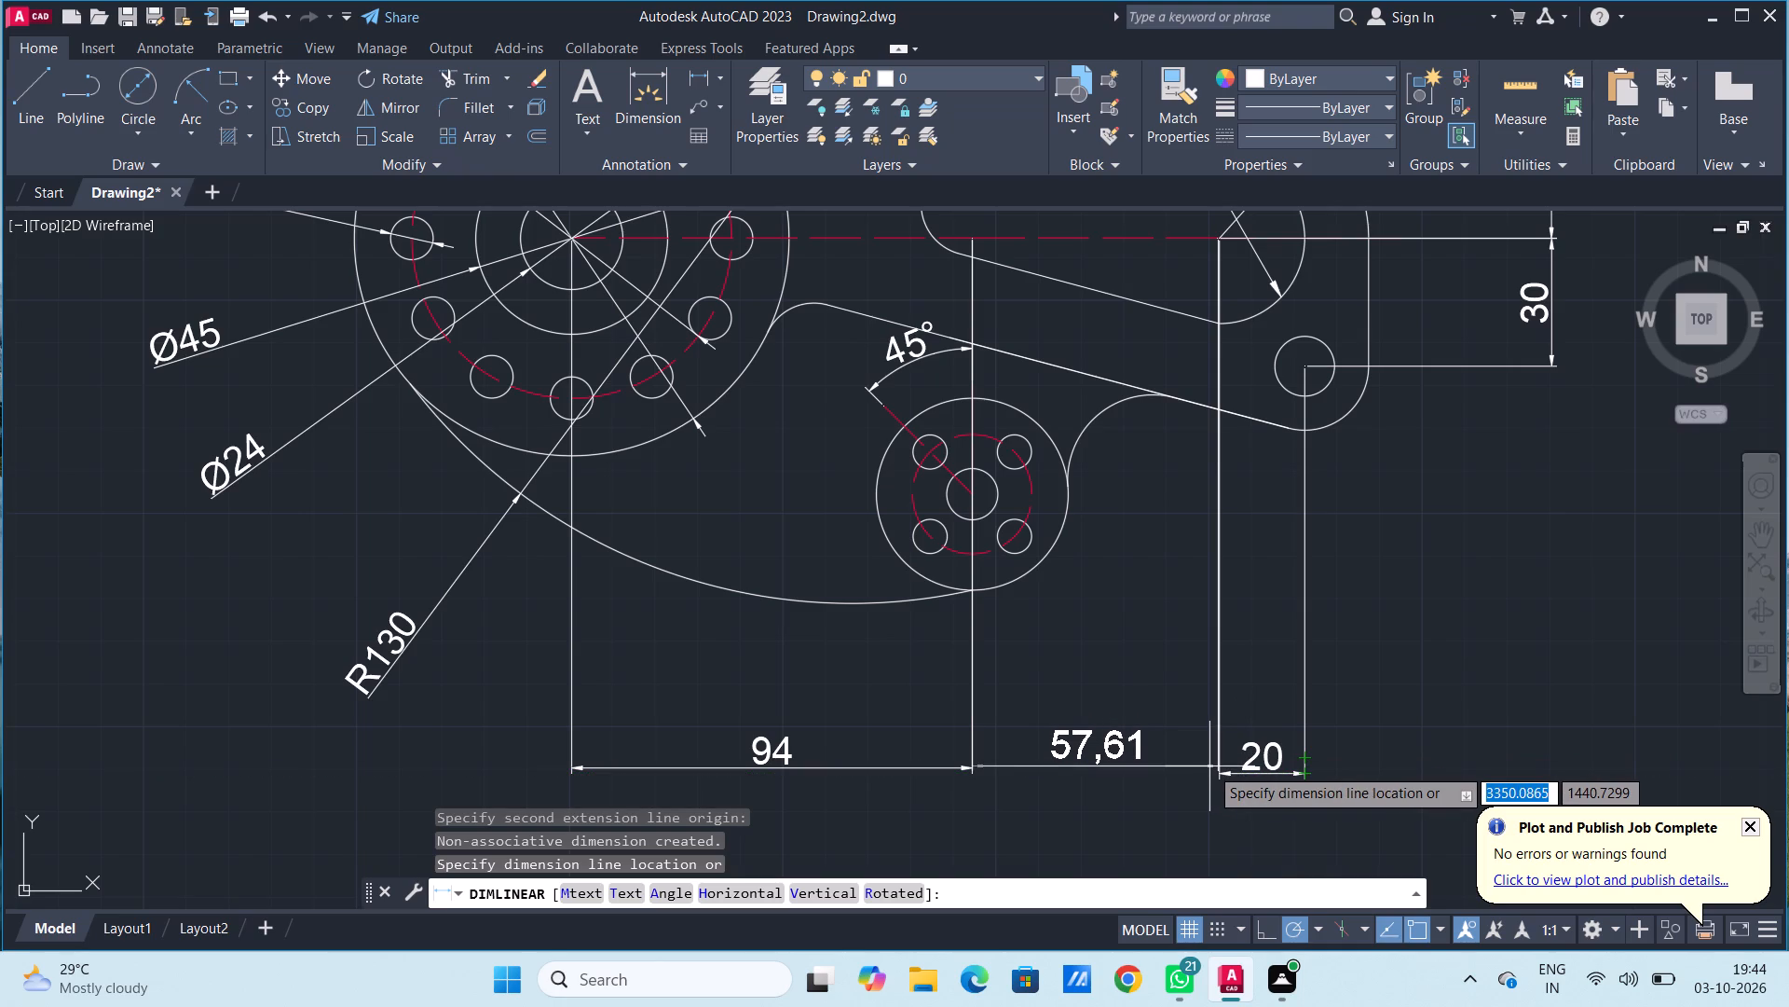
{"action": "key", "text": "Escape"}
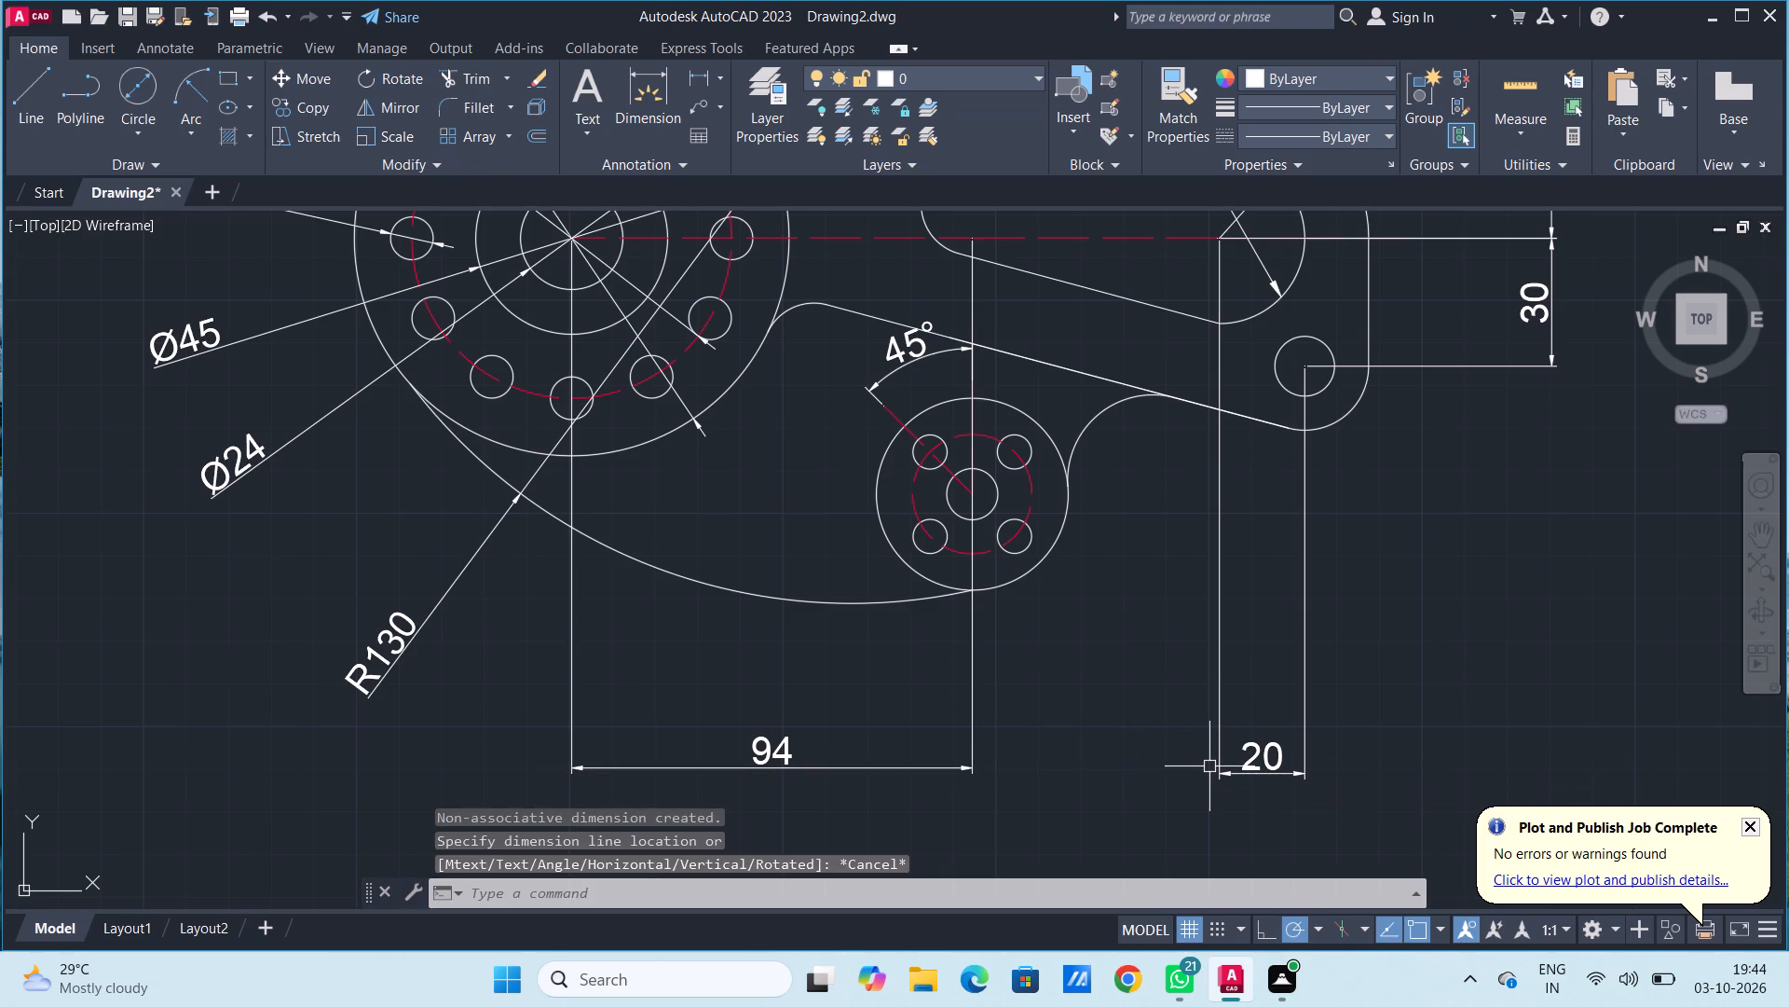
Add a horizontal linear dimension between the tapered slot's small and large end arc centres, in line with the other dimensions below the part.
{"action": "left_click", "coordinate": [697, 72]}
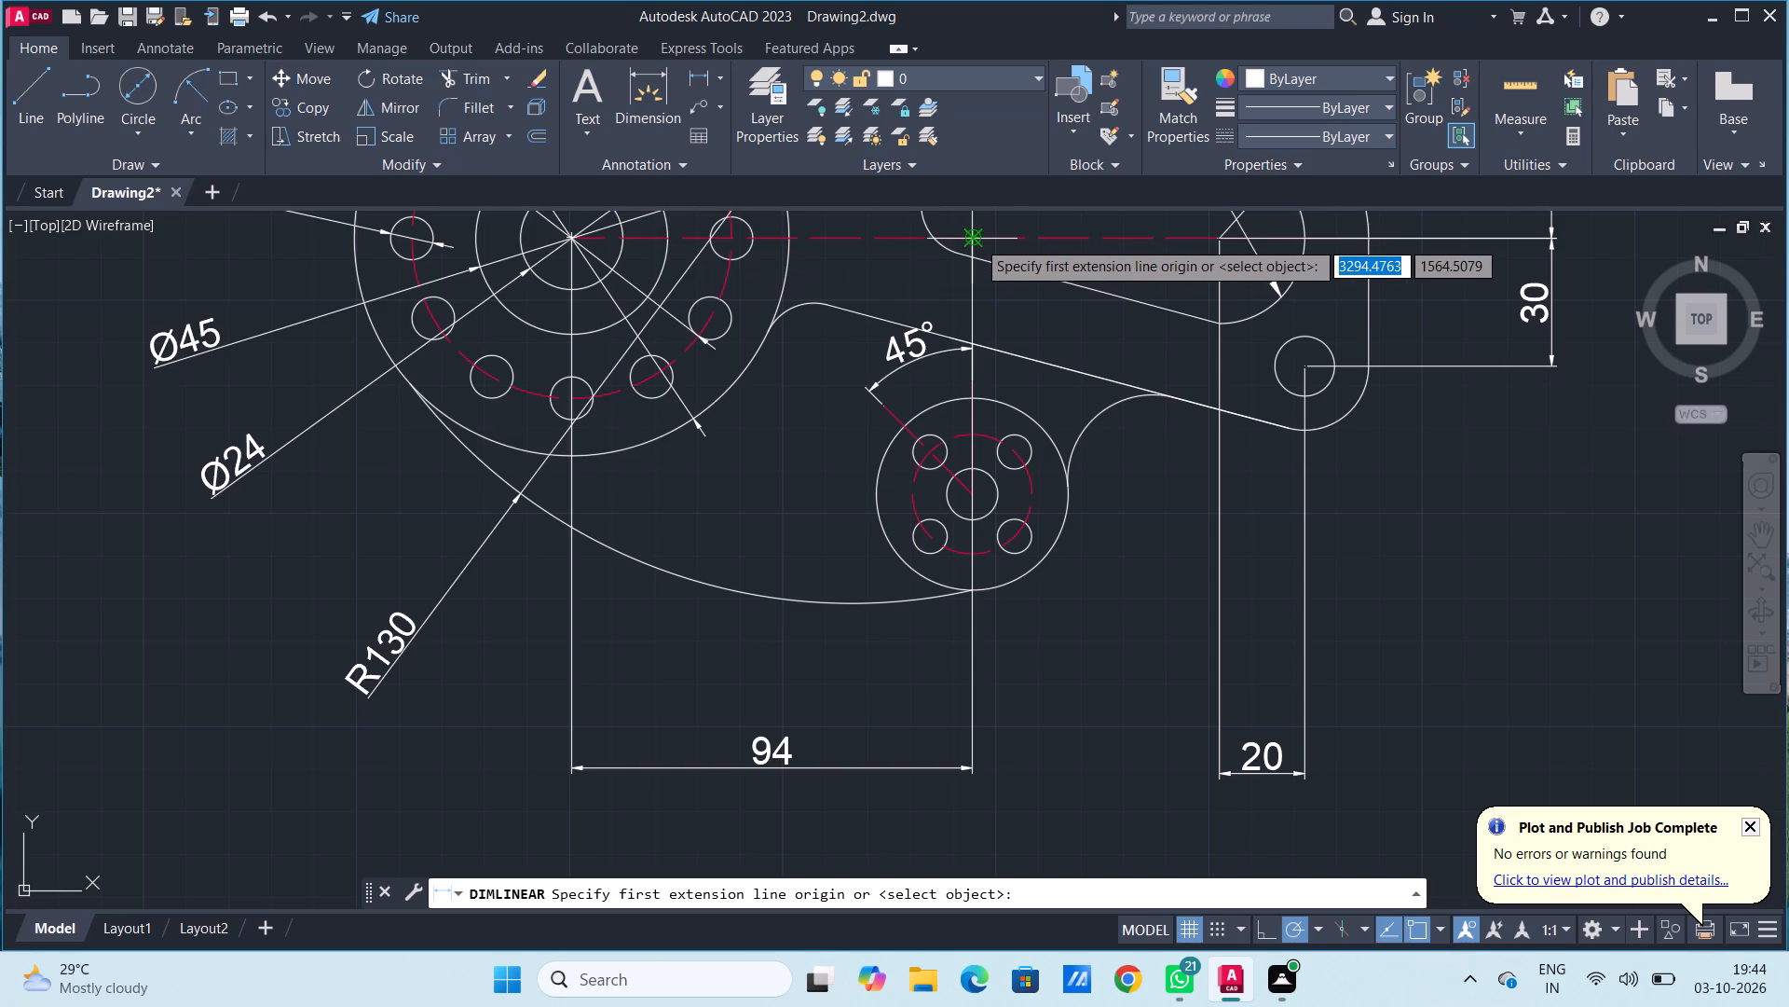
{"action": "left_click", "coordinate": [976, 240]}
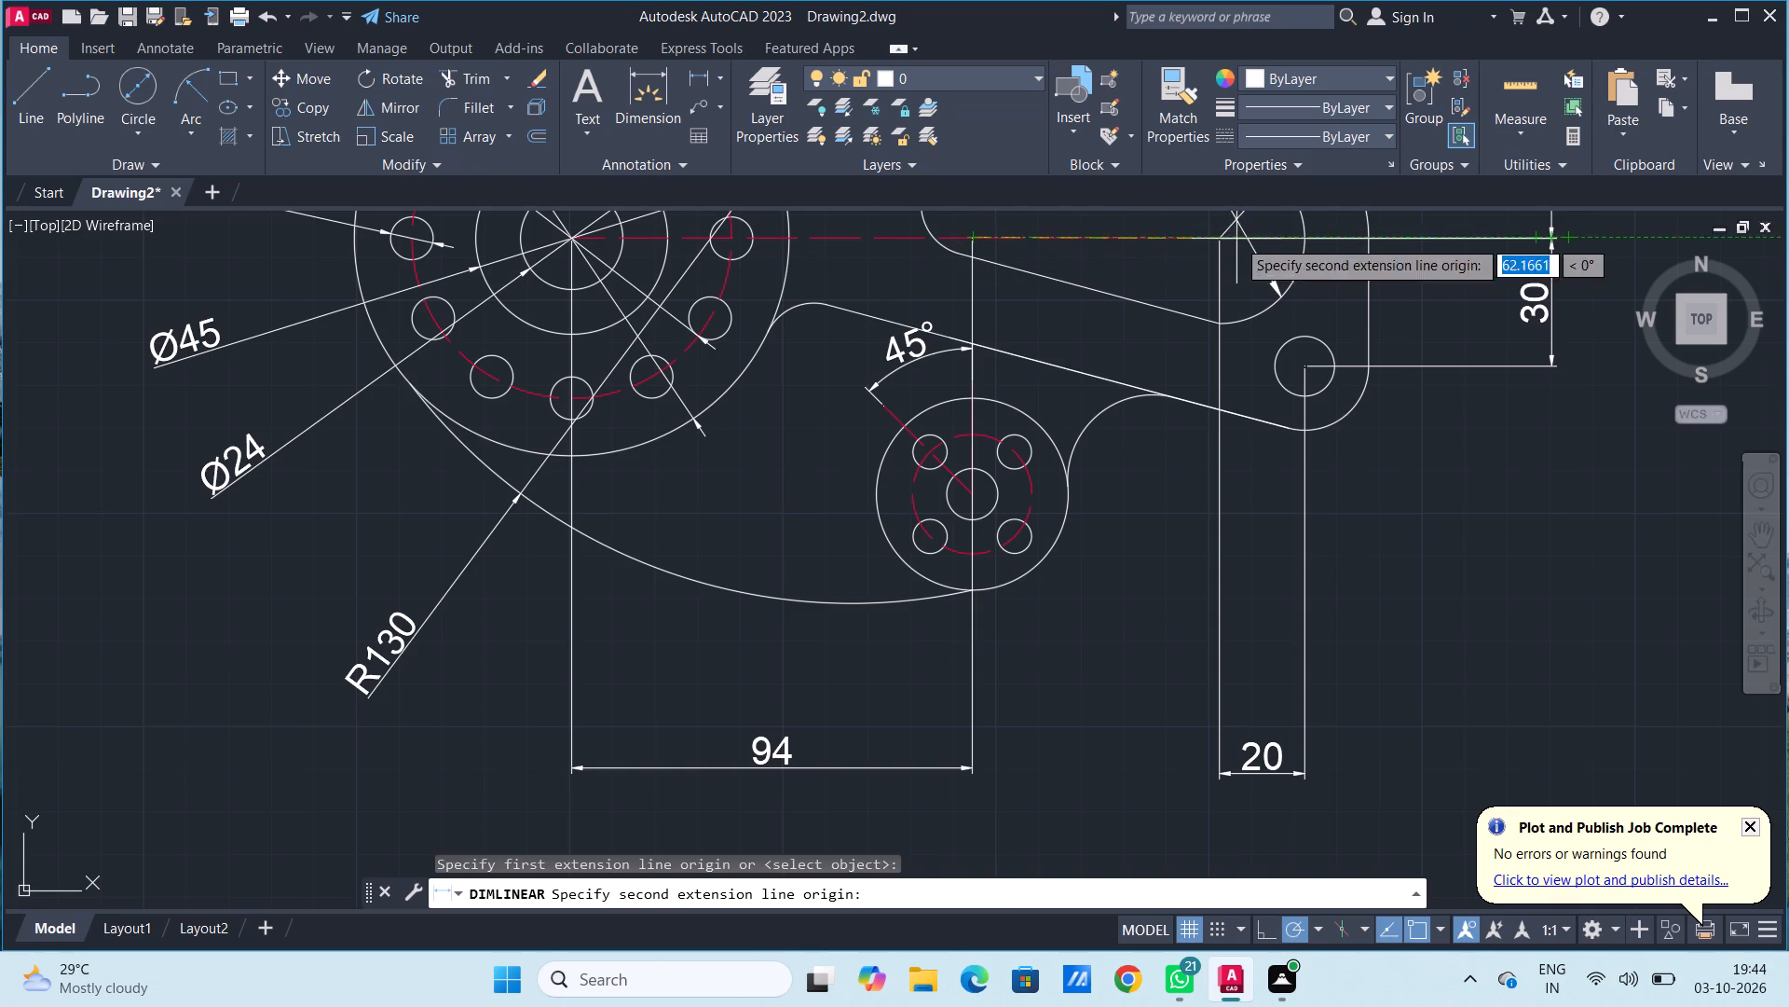
{"action": "left_click", "coordinate": [1222, 239]}
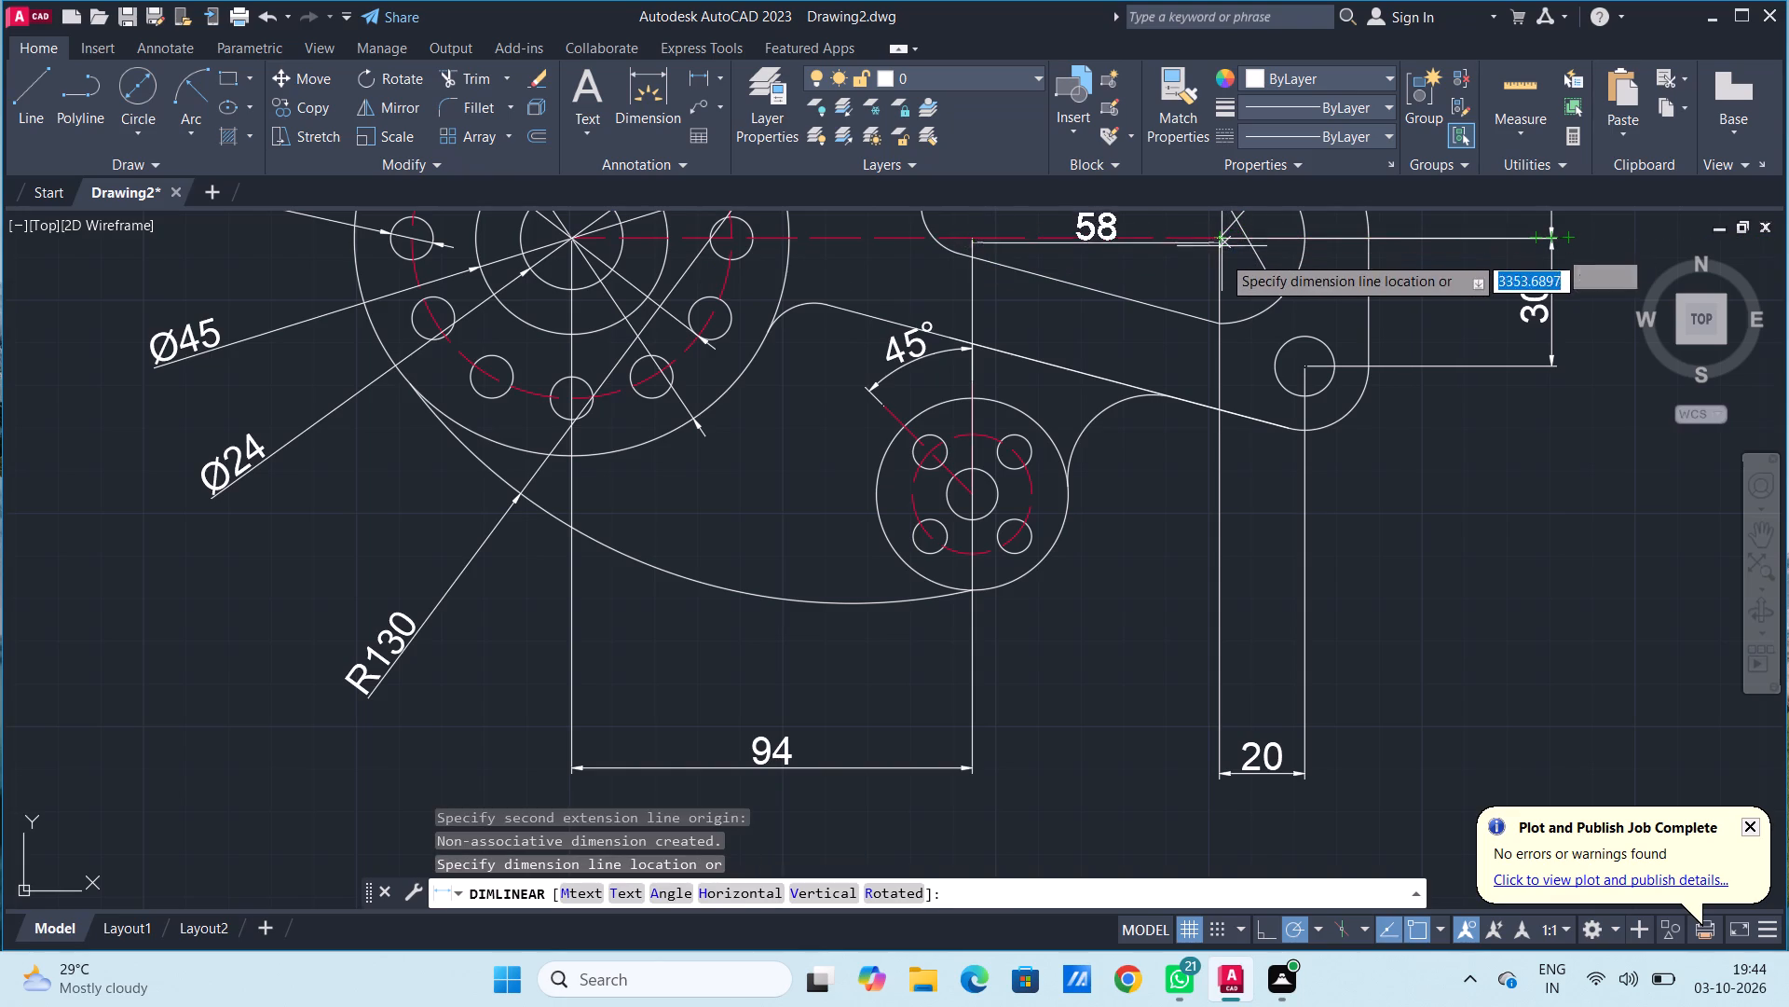
{"action": "left_click", "coordinate": [1226, 769]}
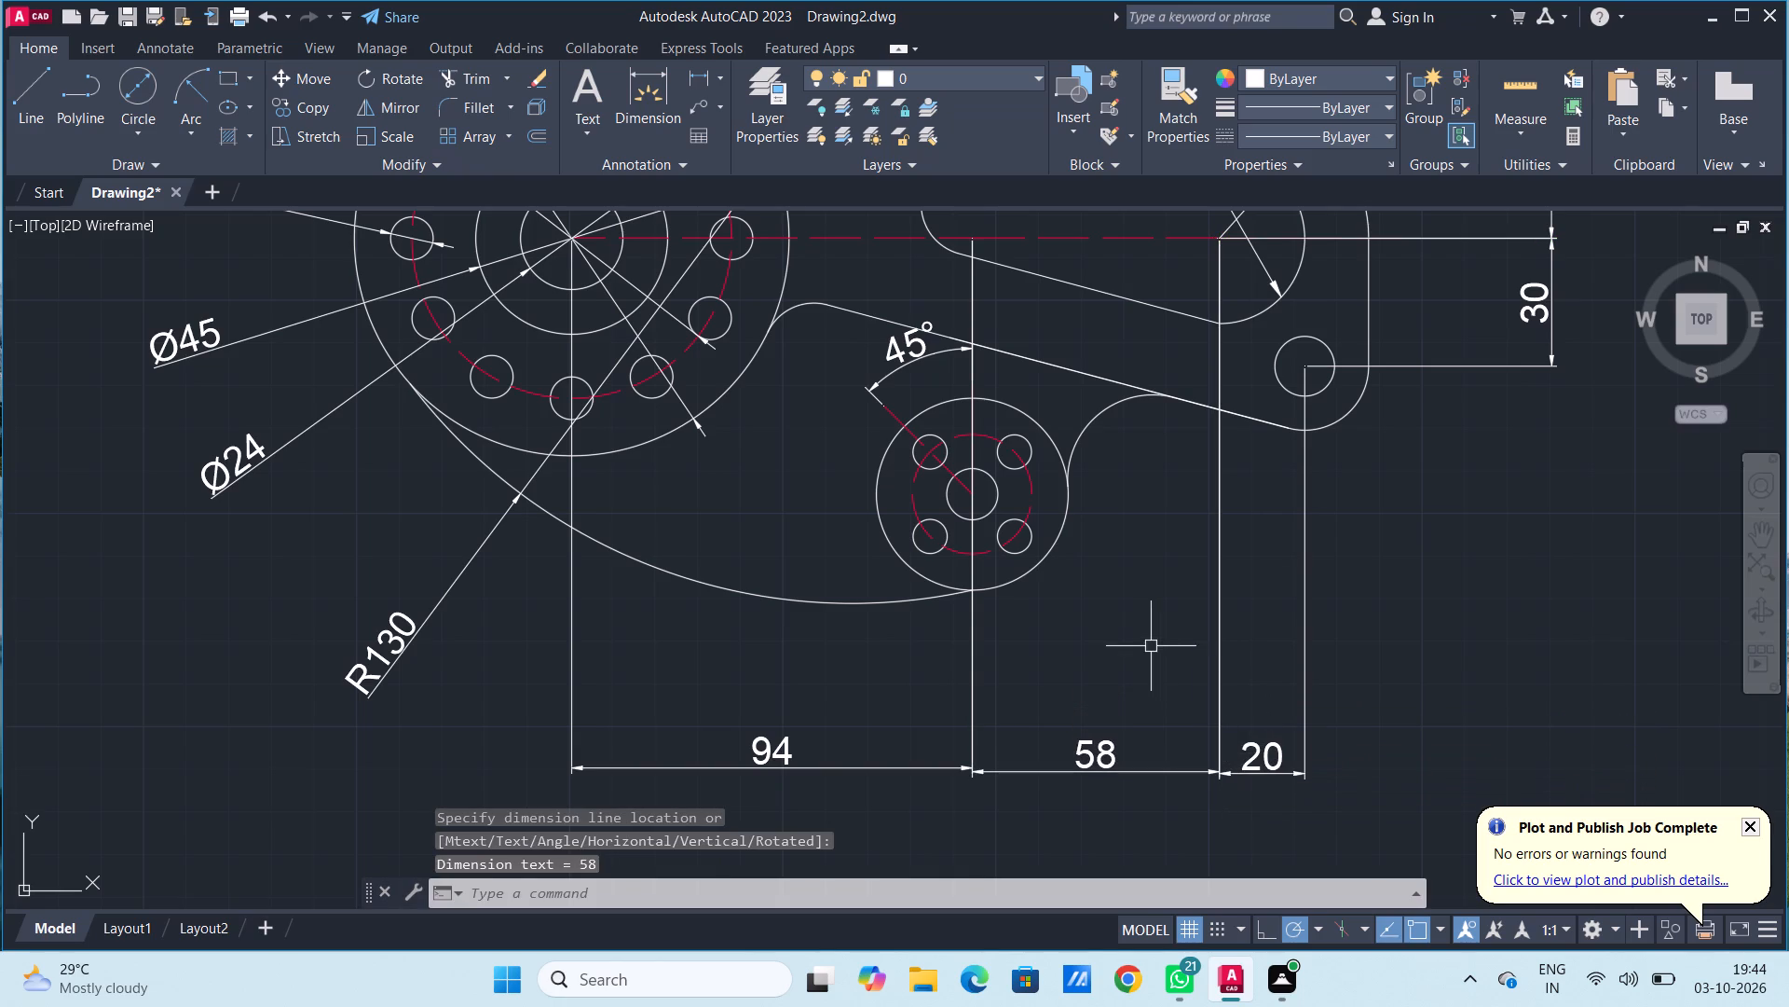
Add a diameter dimension to the four-hole flange's outer circle, with its text outside on the side facing the twelve-hole flange.
{"action": "scroll", "coordinate": [1141, 641], "scroll_direction": "down", "scroll_amount": 2}
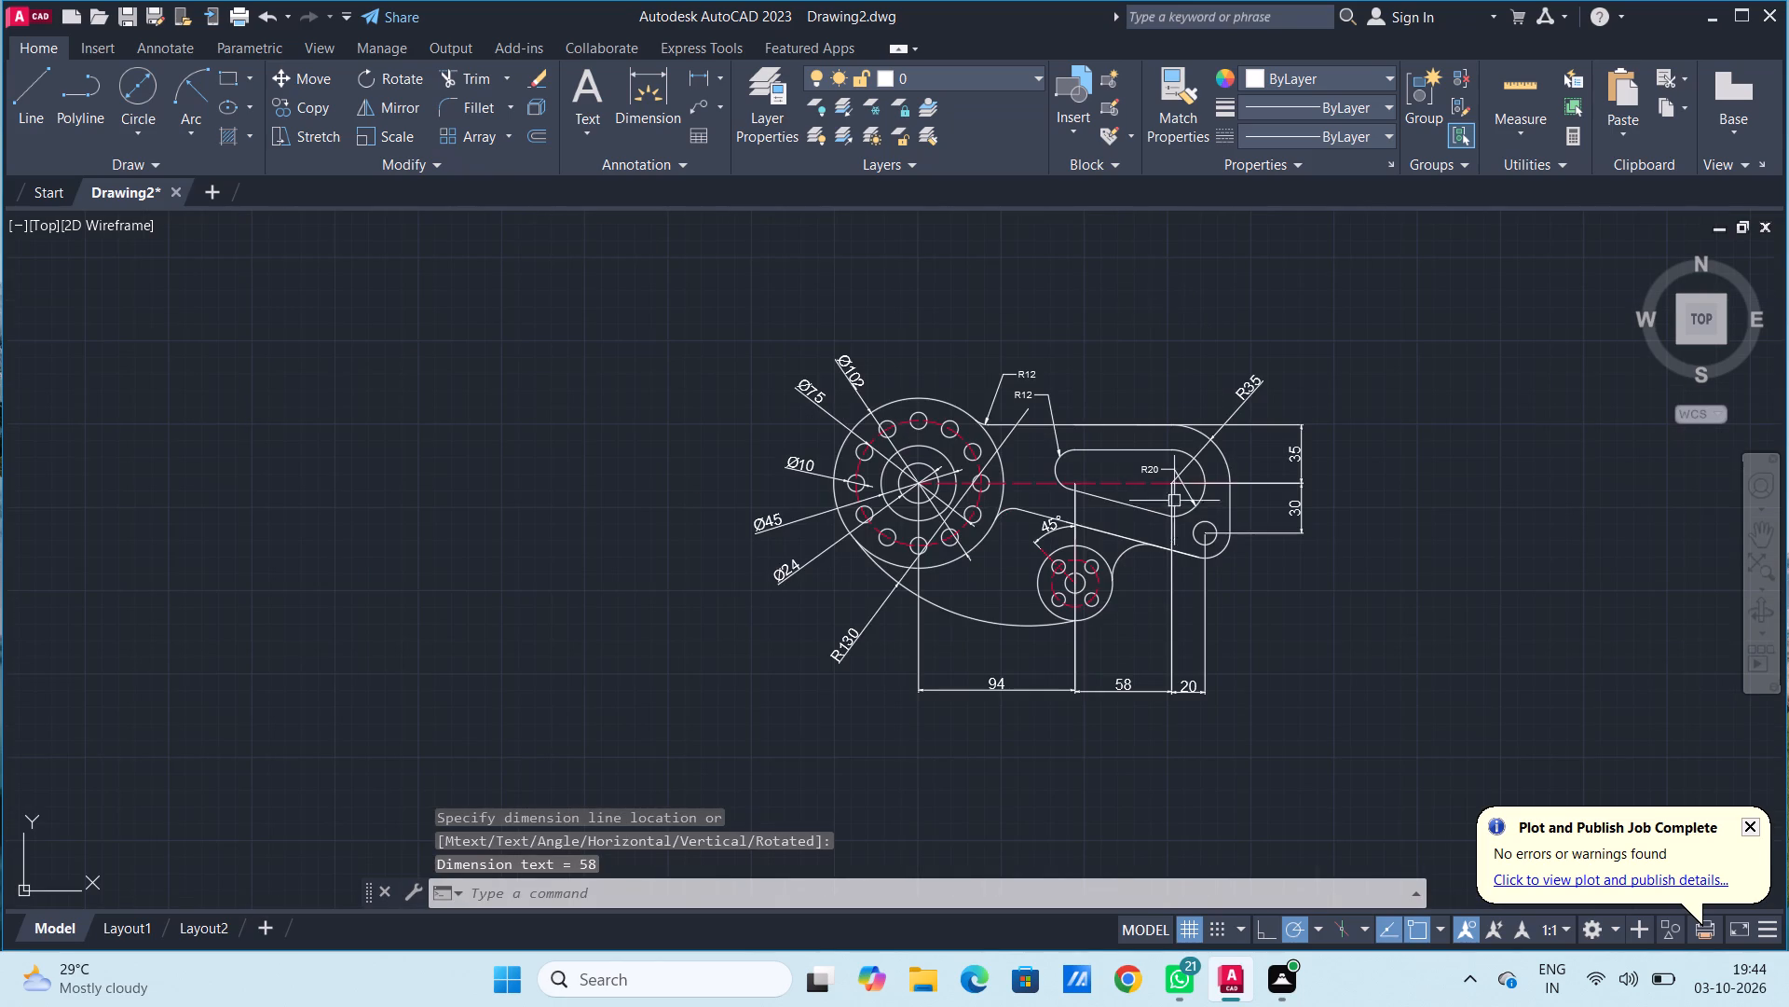
{"action": "scroll", "coordinate": [1170, 607], "scroll_direction": "up", "scroll_amount": 1}
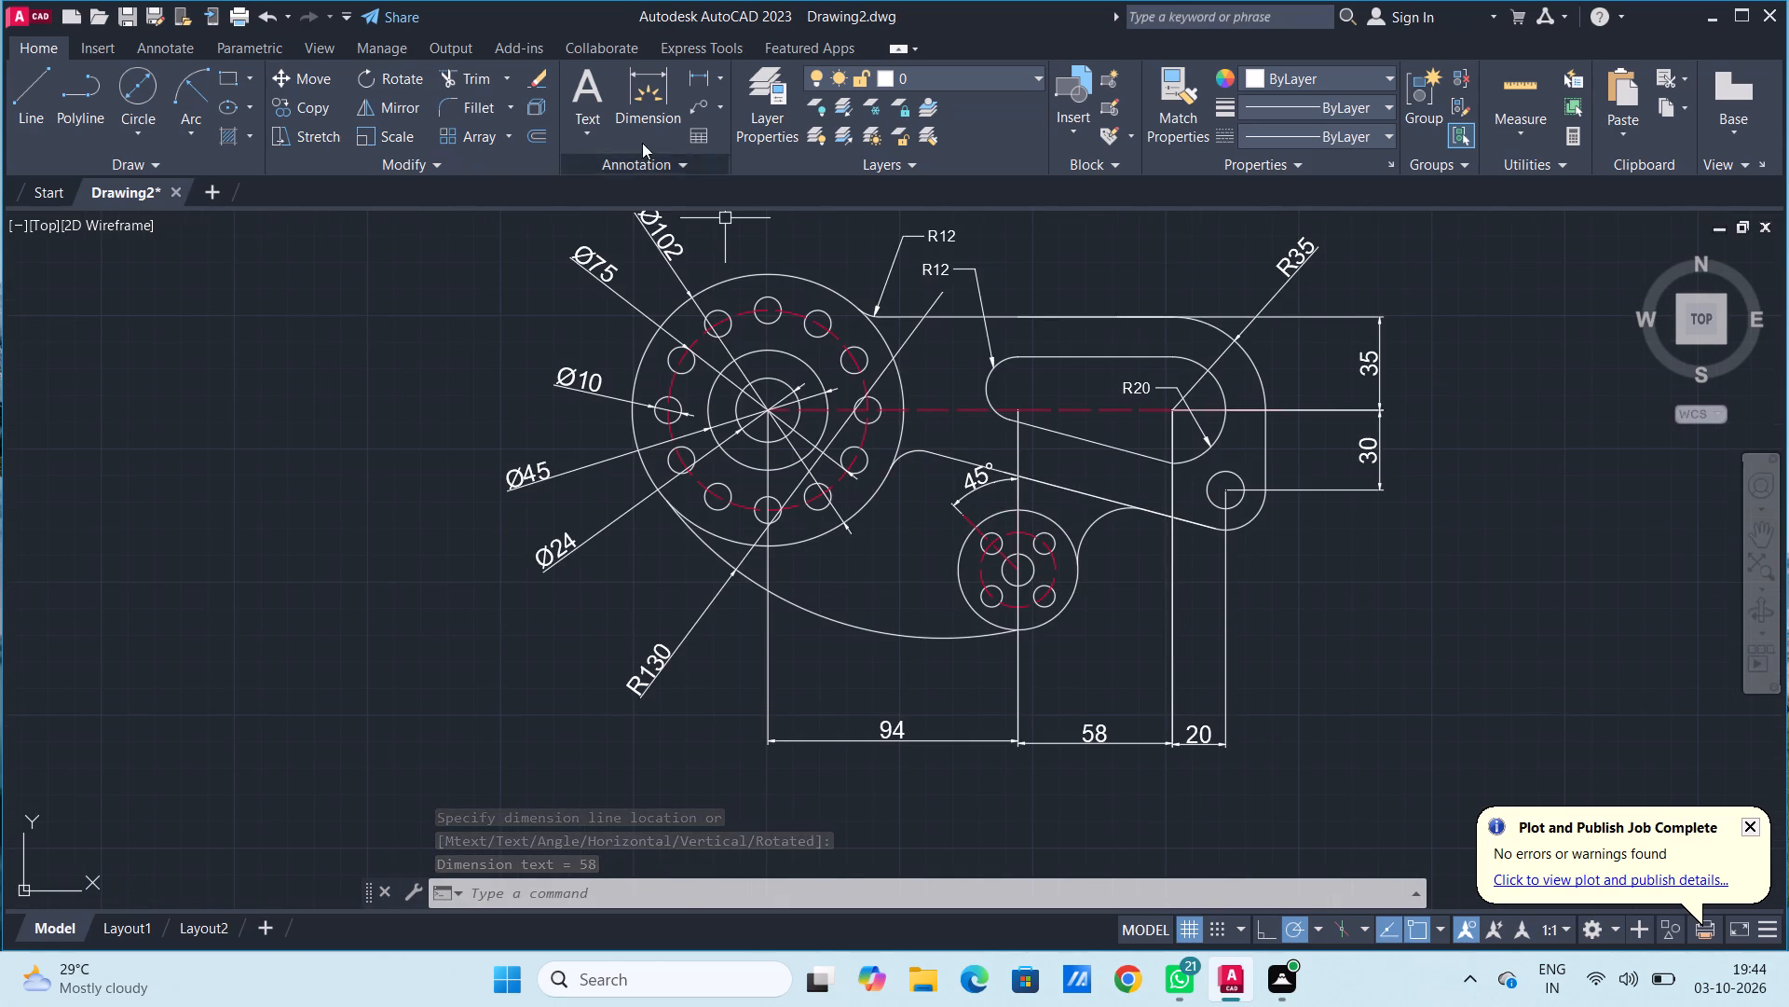
{"action": "left_click", "coordinate": [721, 77]}
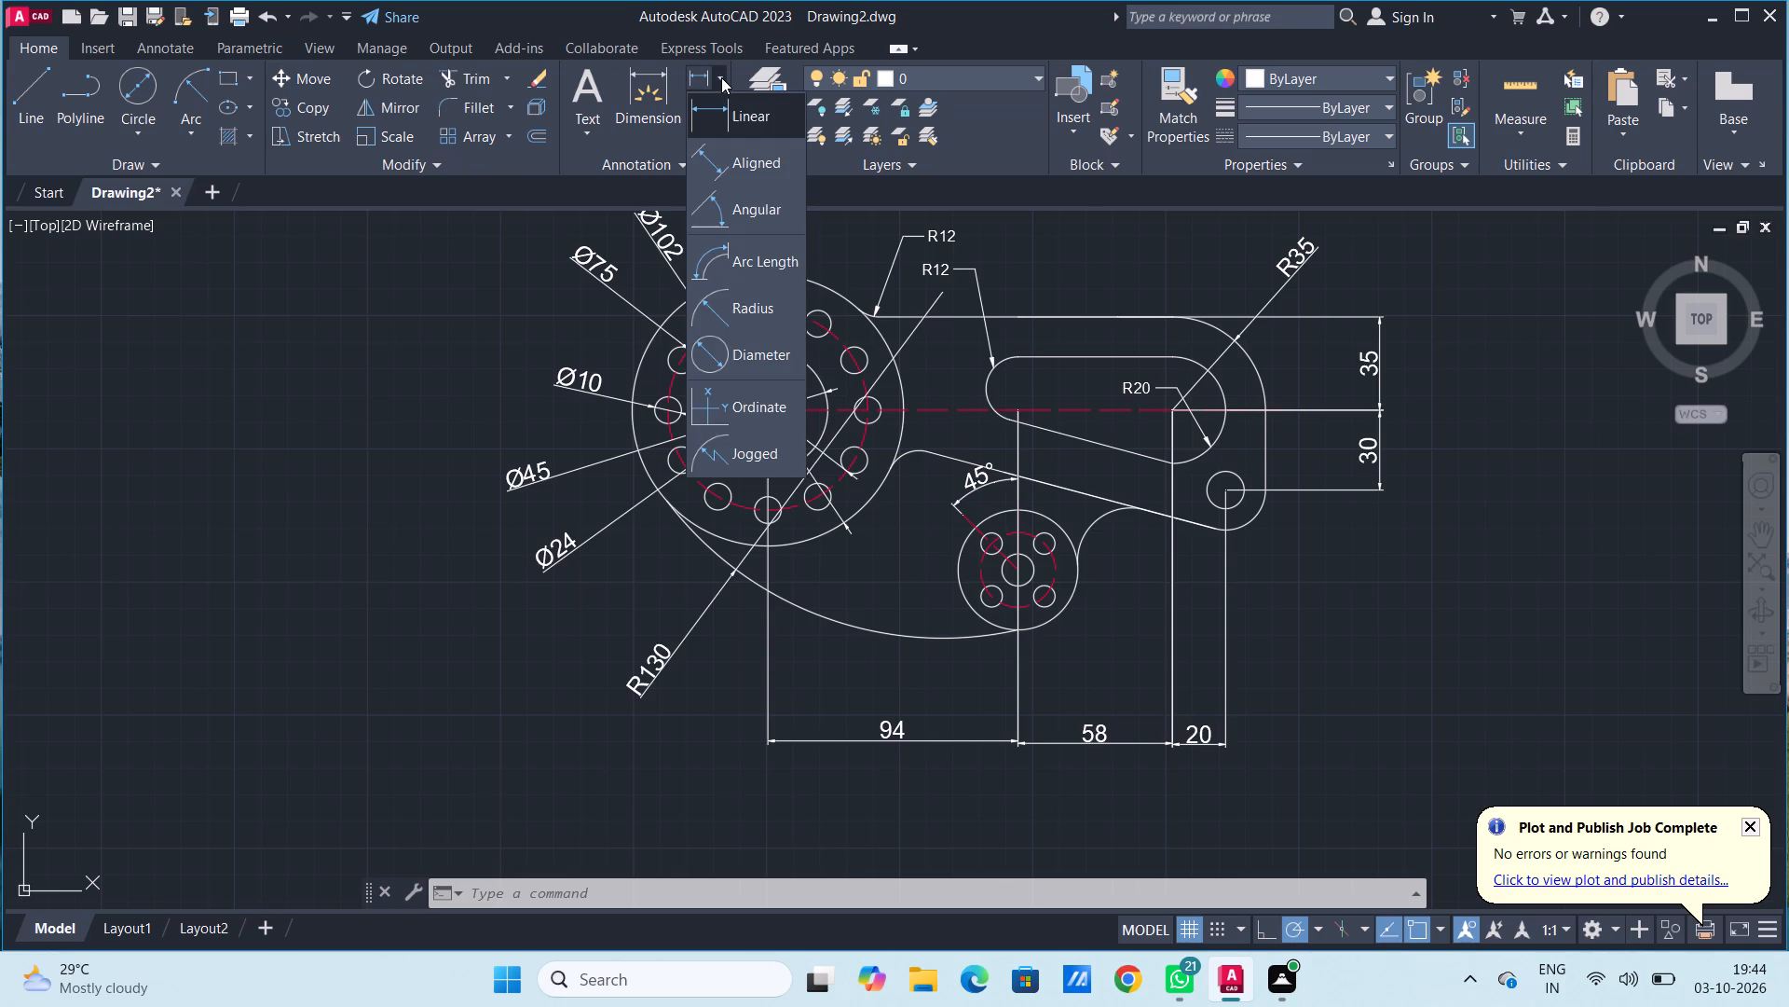
{"action": "left_click", "coordinate": [744, 360]}
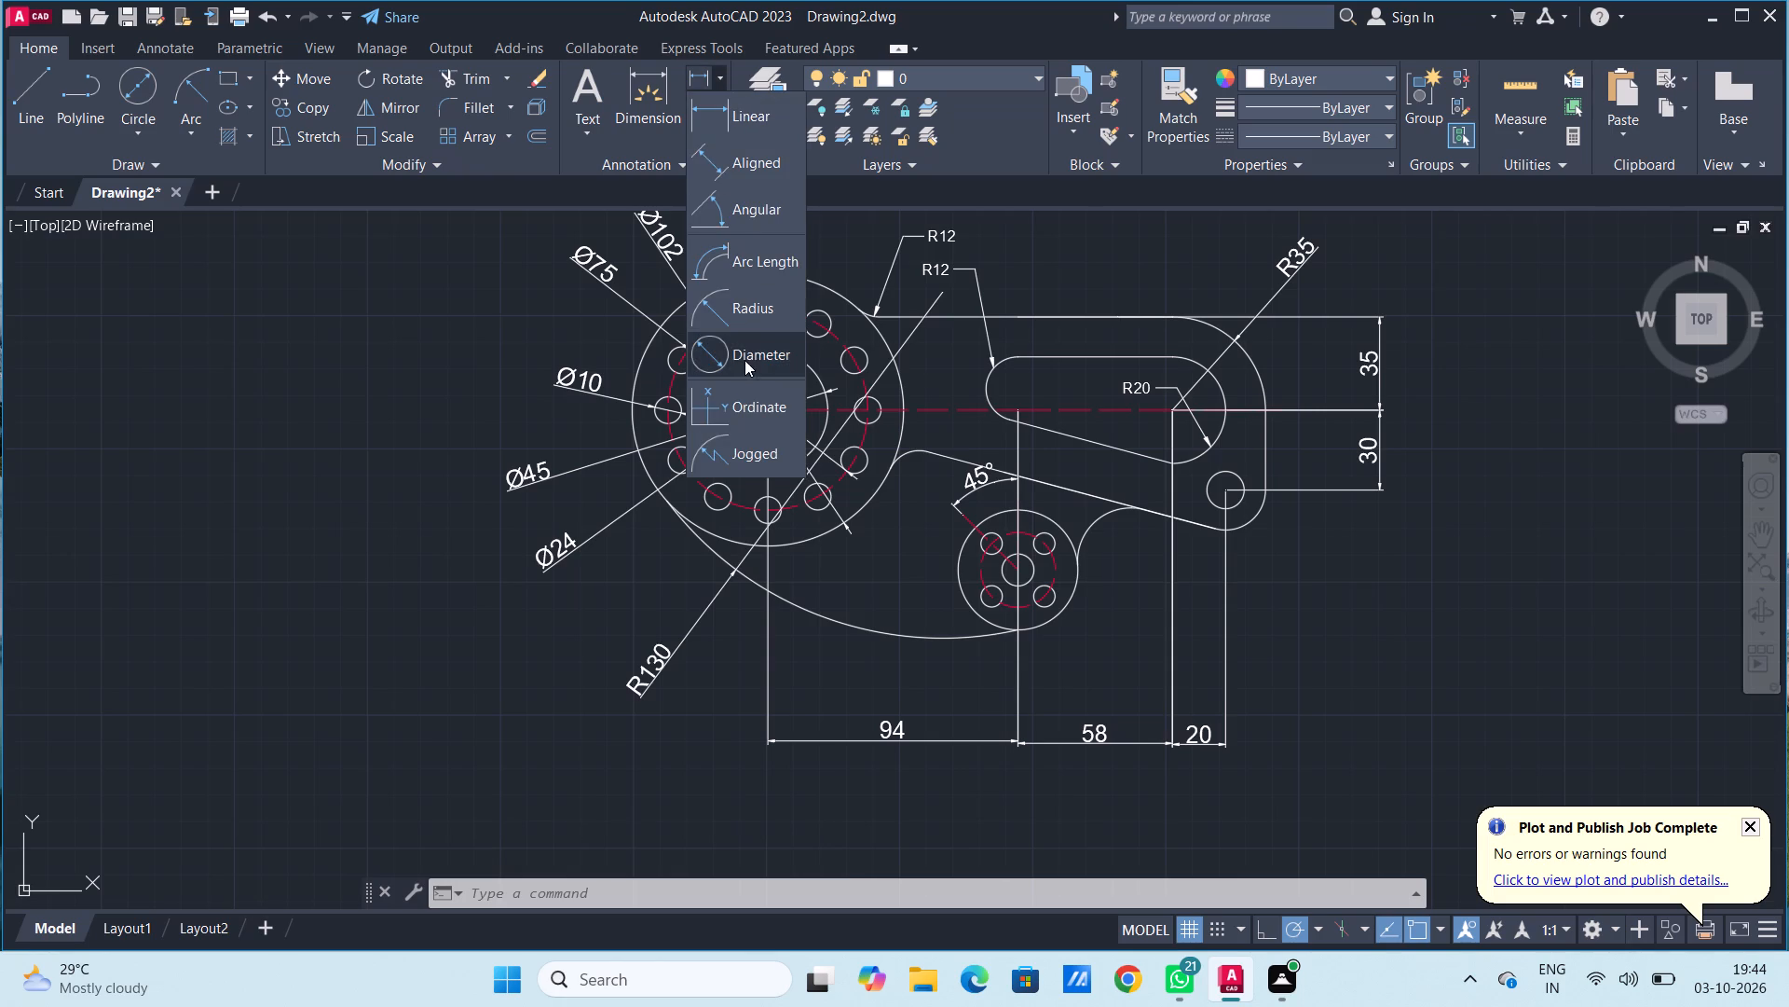
{"action": "left_click", "coordinate": [963, 605]}
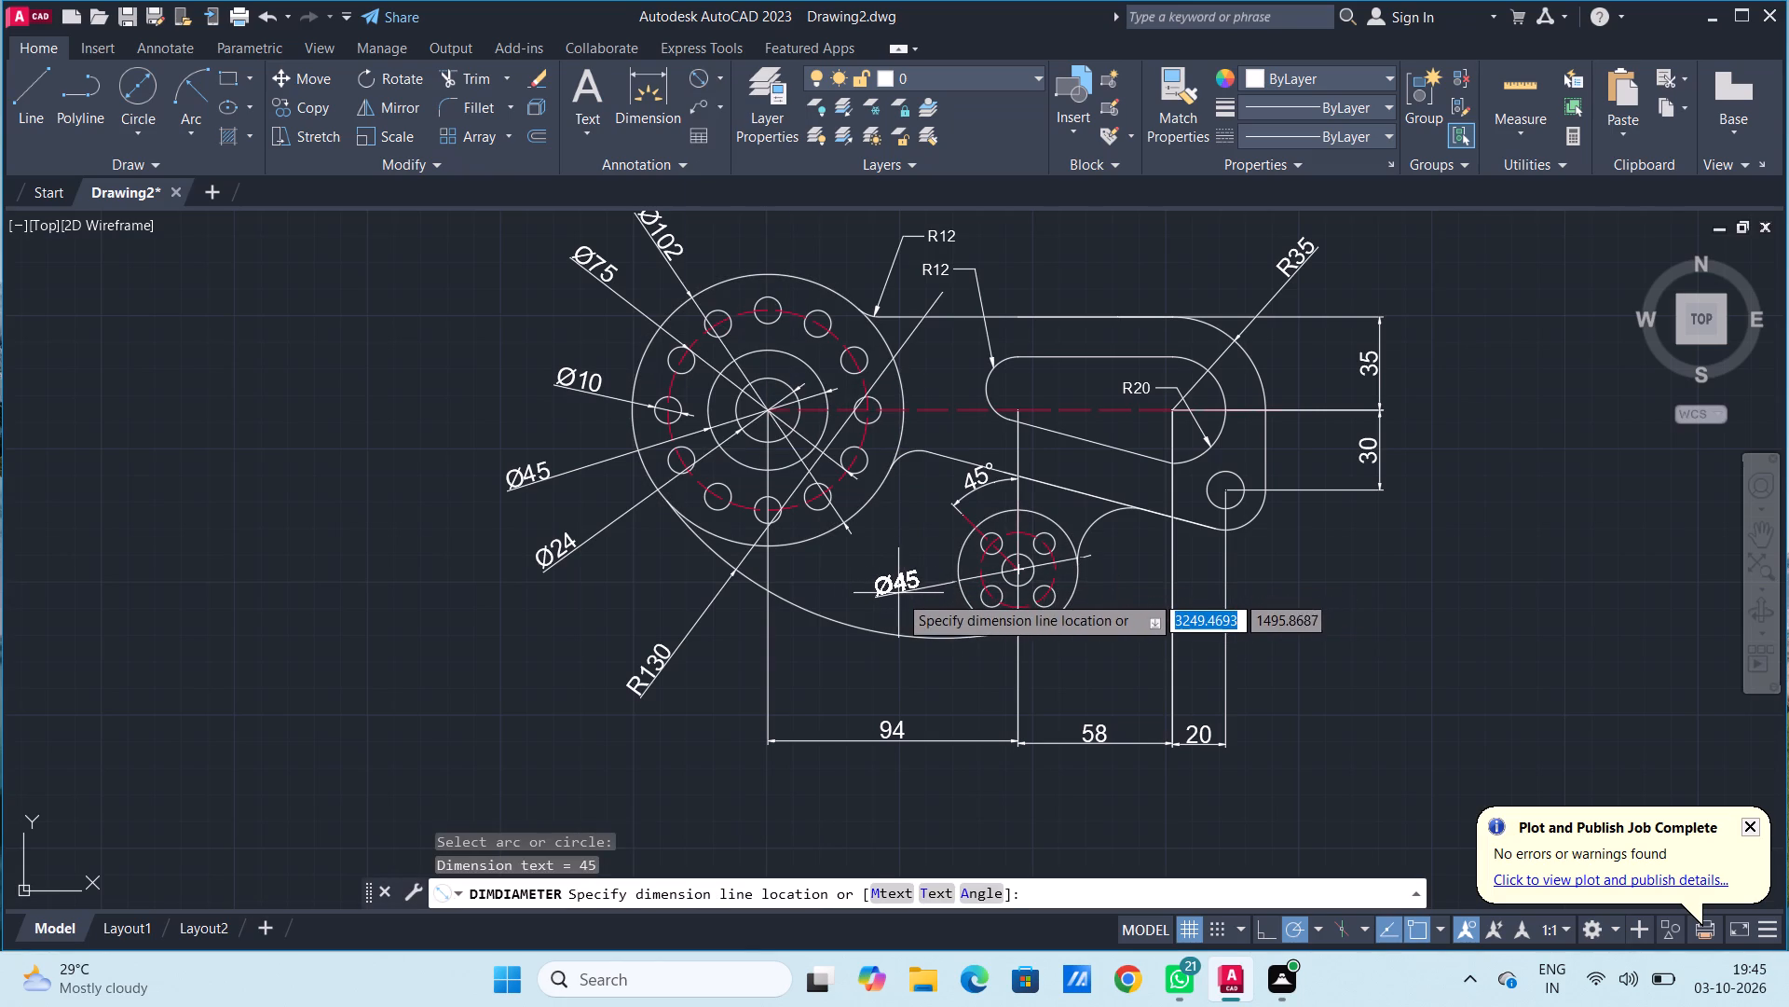
{"action": "left_click", "coordinate": [901, 595]}
Add a diameter dimension to the four-hole flange's lower bolt hole on the side away from the twelve-hole flange, with its text outside the flange.
{"action": "left_click", "coordinate": [699, 83]}
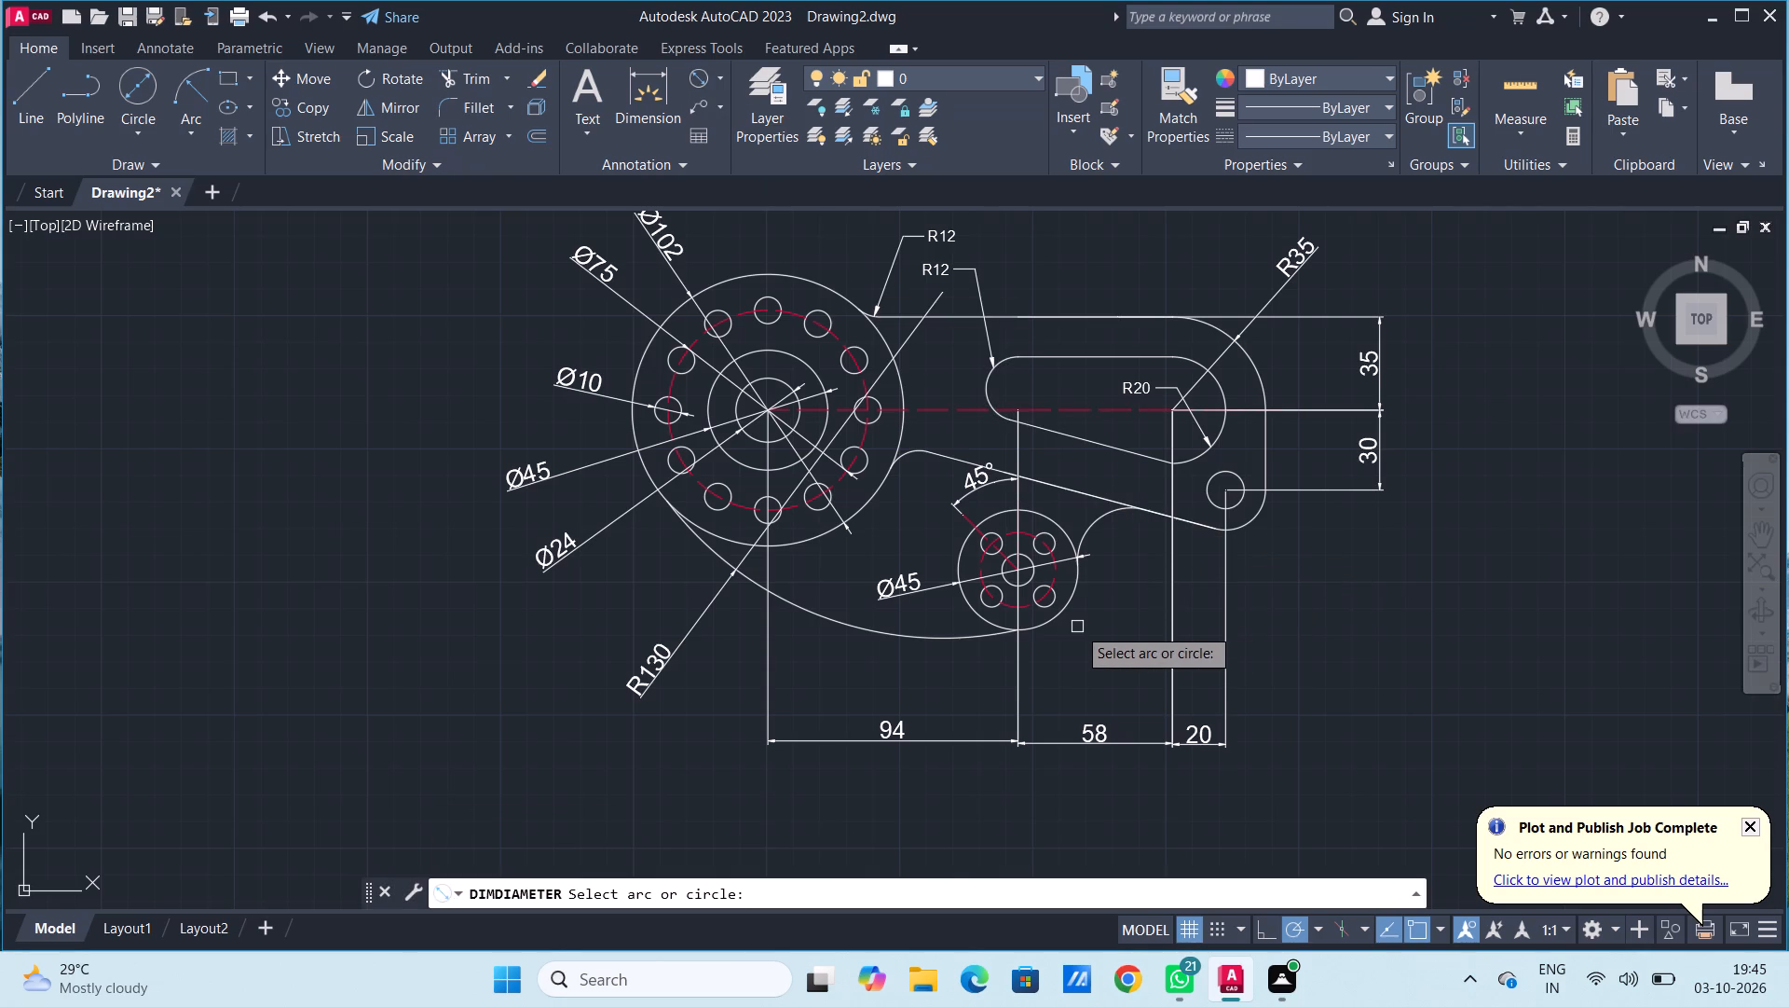
{"action": "scroll", "coordinate": [1077, 627], "scroll_direction": "down", "scroll_amount": 1}
{"action": "scroll", "coordinate": [1077, 627], "scroll_direction": "up", "scroll_amount": 2}
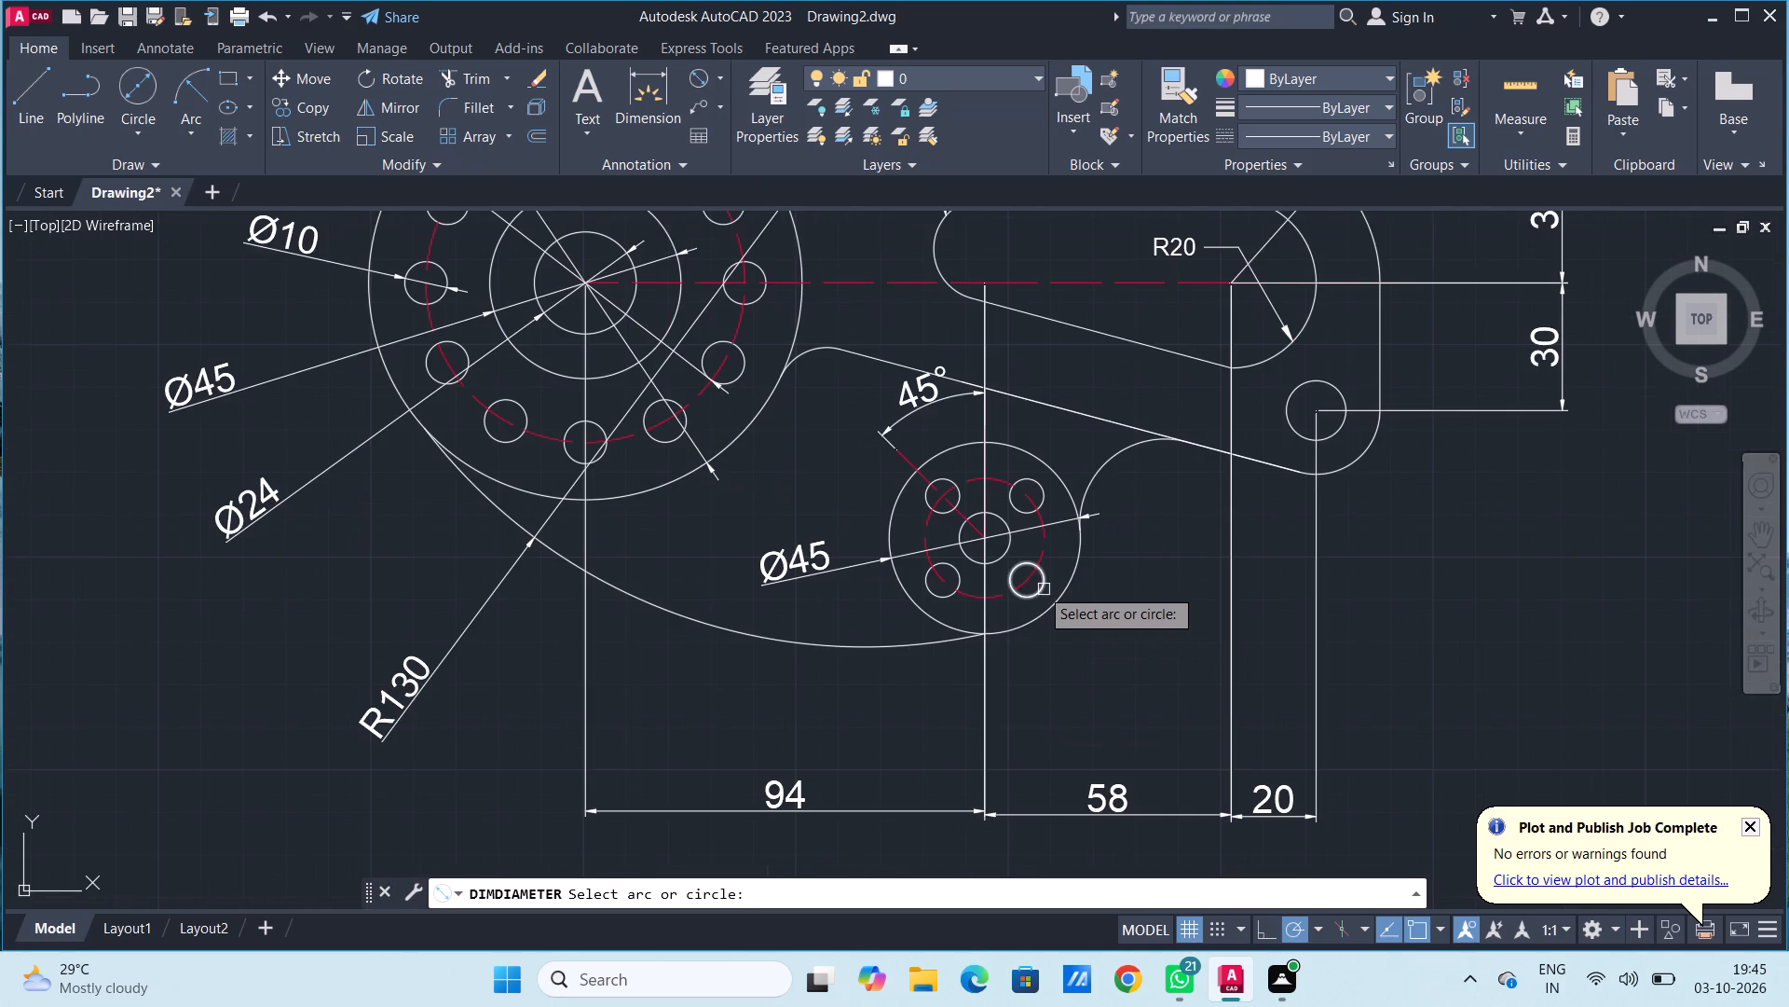
{"action": "left_click", "coordinate": [1030, 600]}
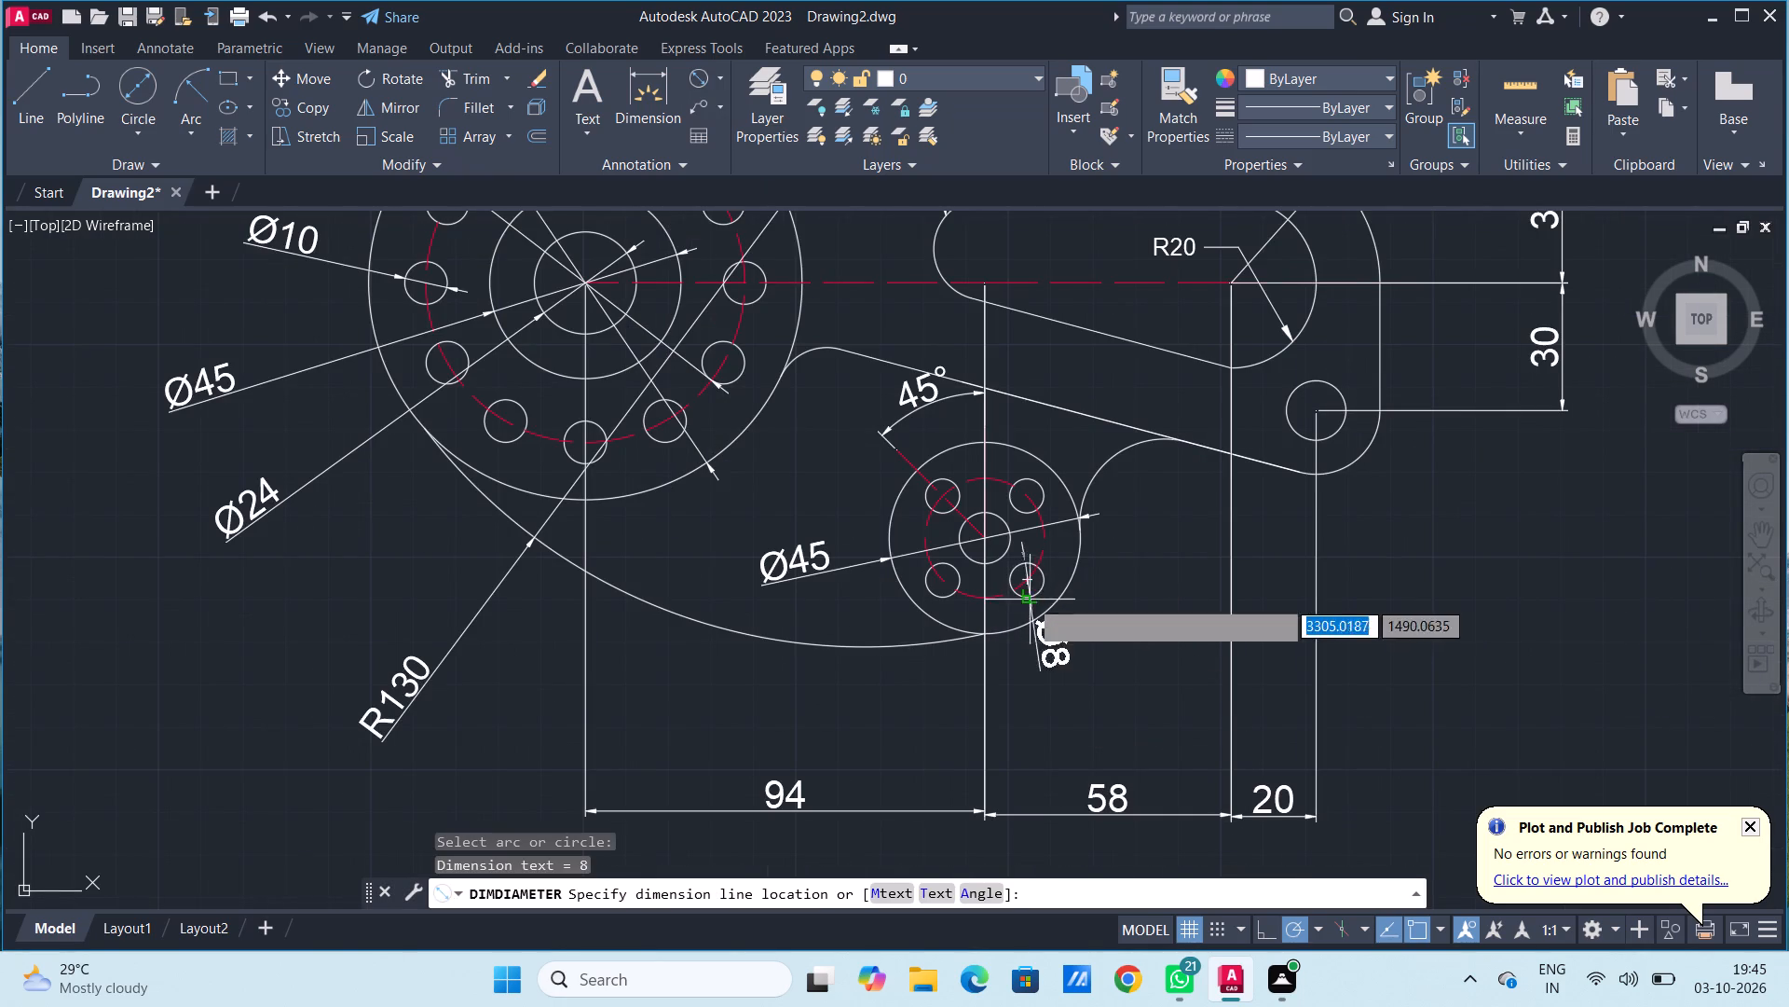
{"action": "left_click", "coordinate": [1104, 655]}
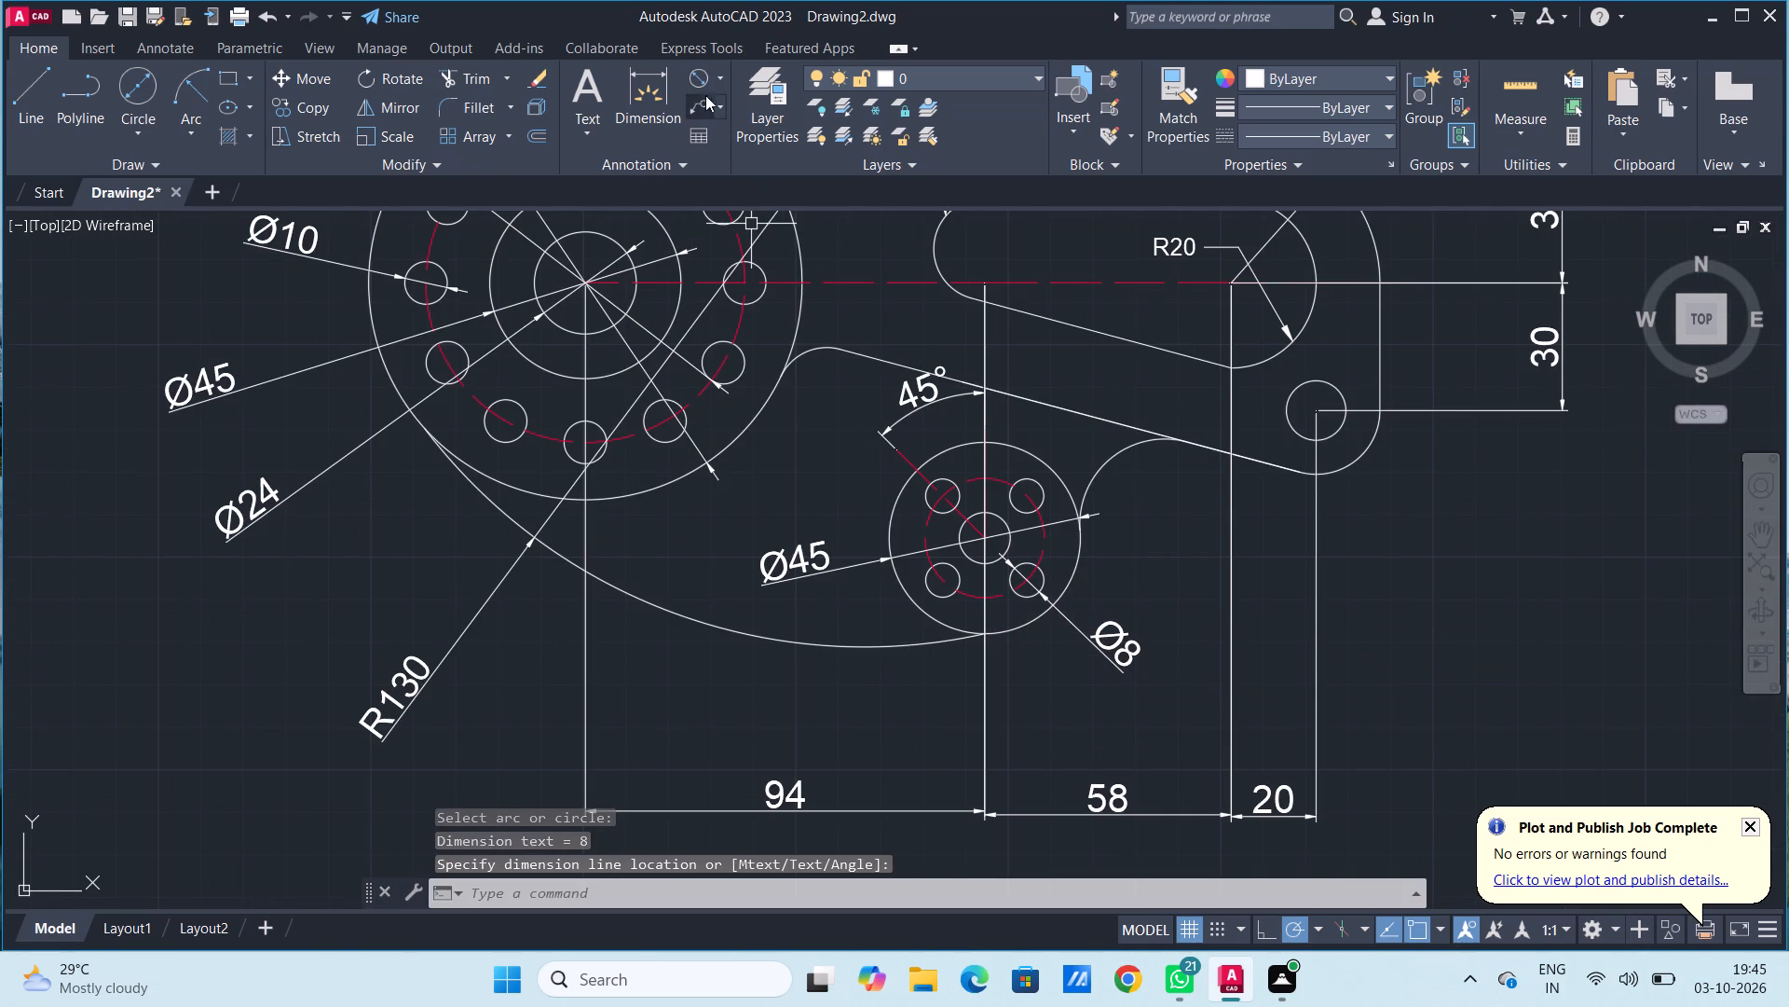
Add a diameter dimension to the four-hole flange's bolt circle centreline, with its text outside the flange just above the bolt hole's diameter dimension.
{"action": "left_click", "coordinate": [703, 82]}
{"action": "left_click", "coordinate": [1048, 539]}
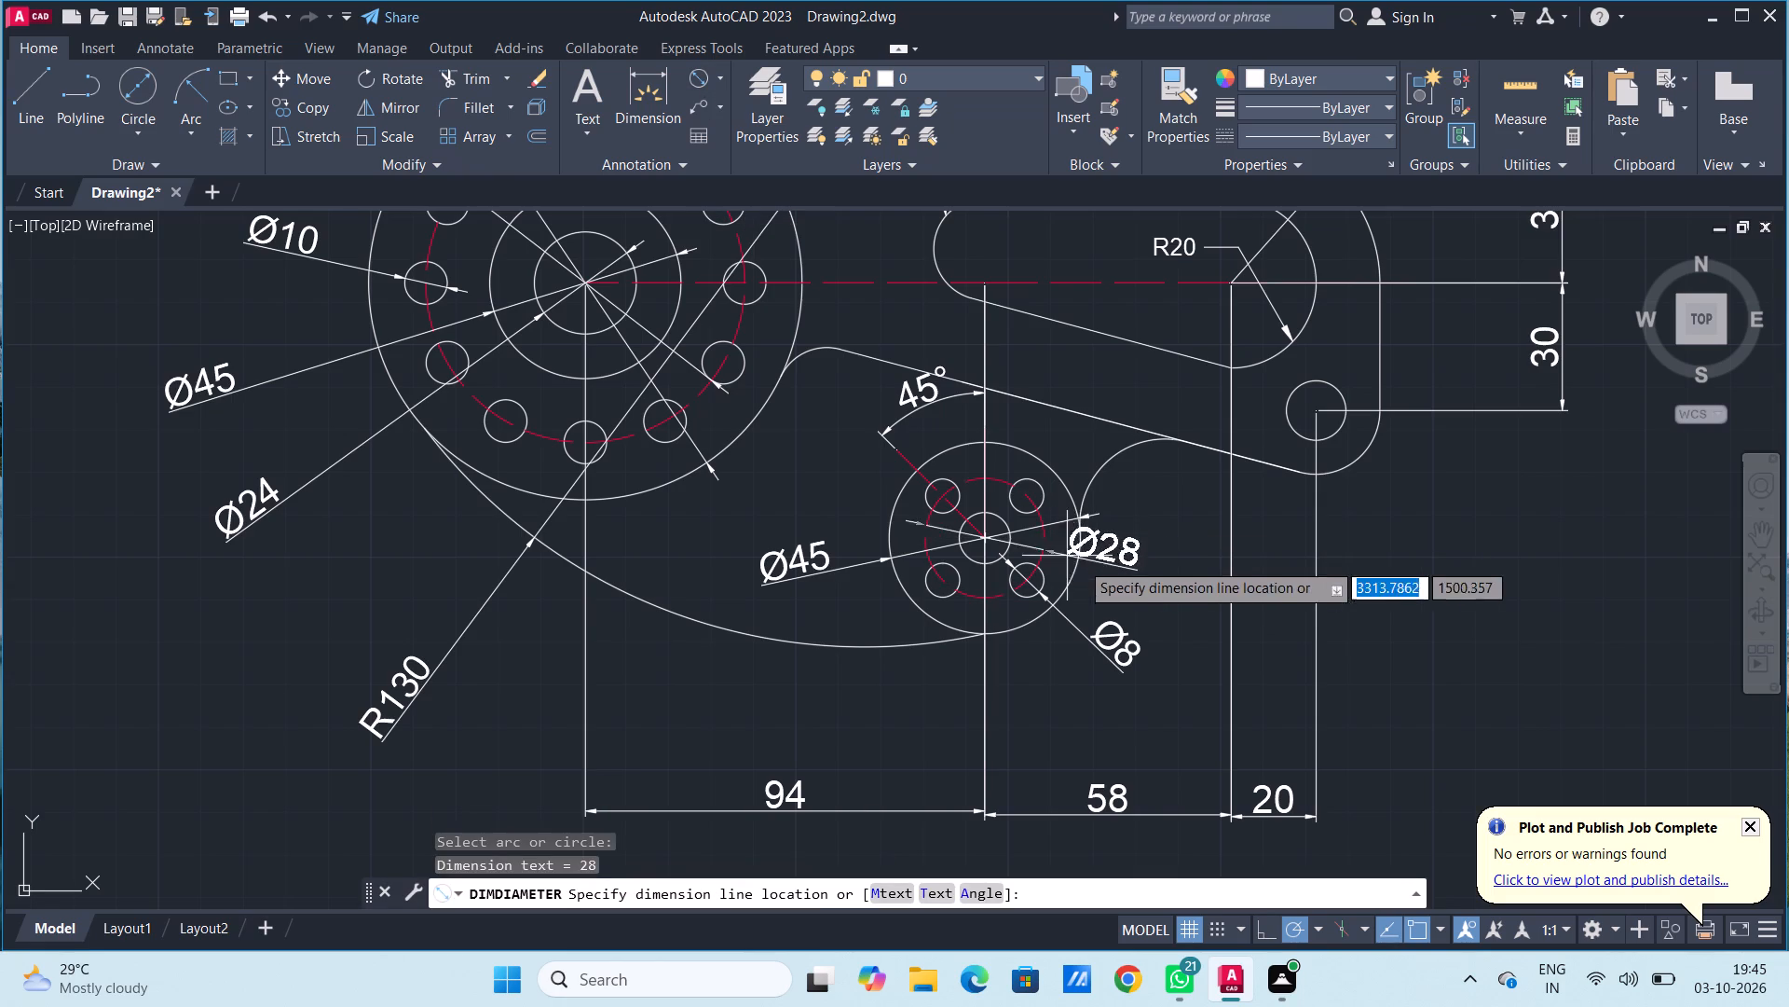
{"action": "left_click", "coordinate": [1162, 606]}
Add a vertical linear dimension from the tapered slot's small end arc centre to the four-hole flange's centre, placed just outside the 30 dimension.
{"action": "scroll", "coordinate": [1149, 467], "scroll_direction": "down", "scroll_amount": 2}
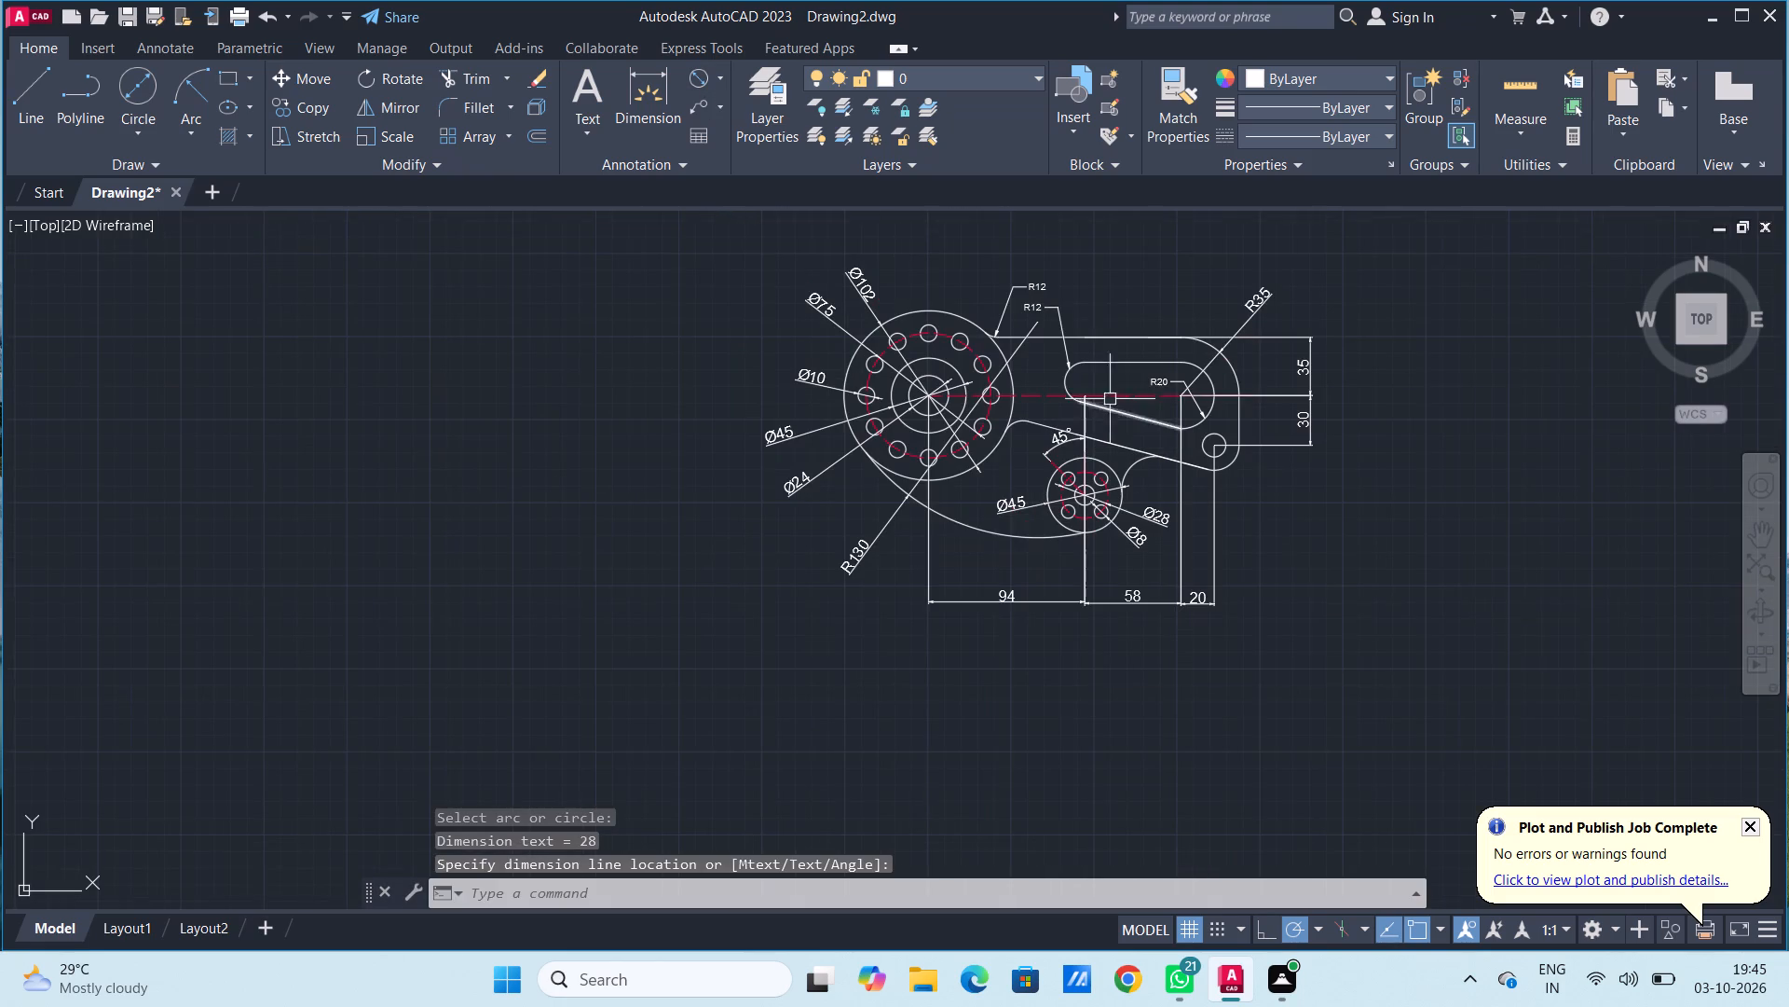
{"action": "middle_click_drag", "start_coordinate": [1121, 278], "coordinate": [992, 310]}
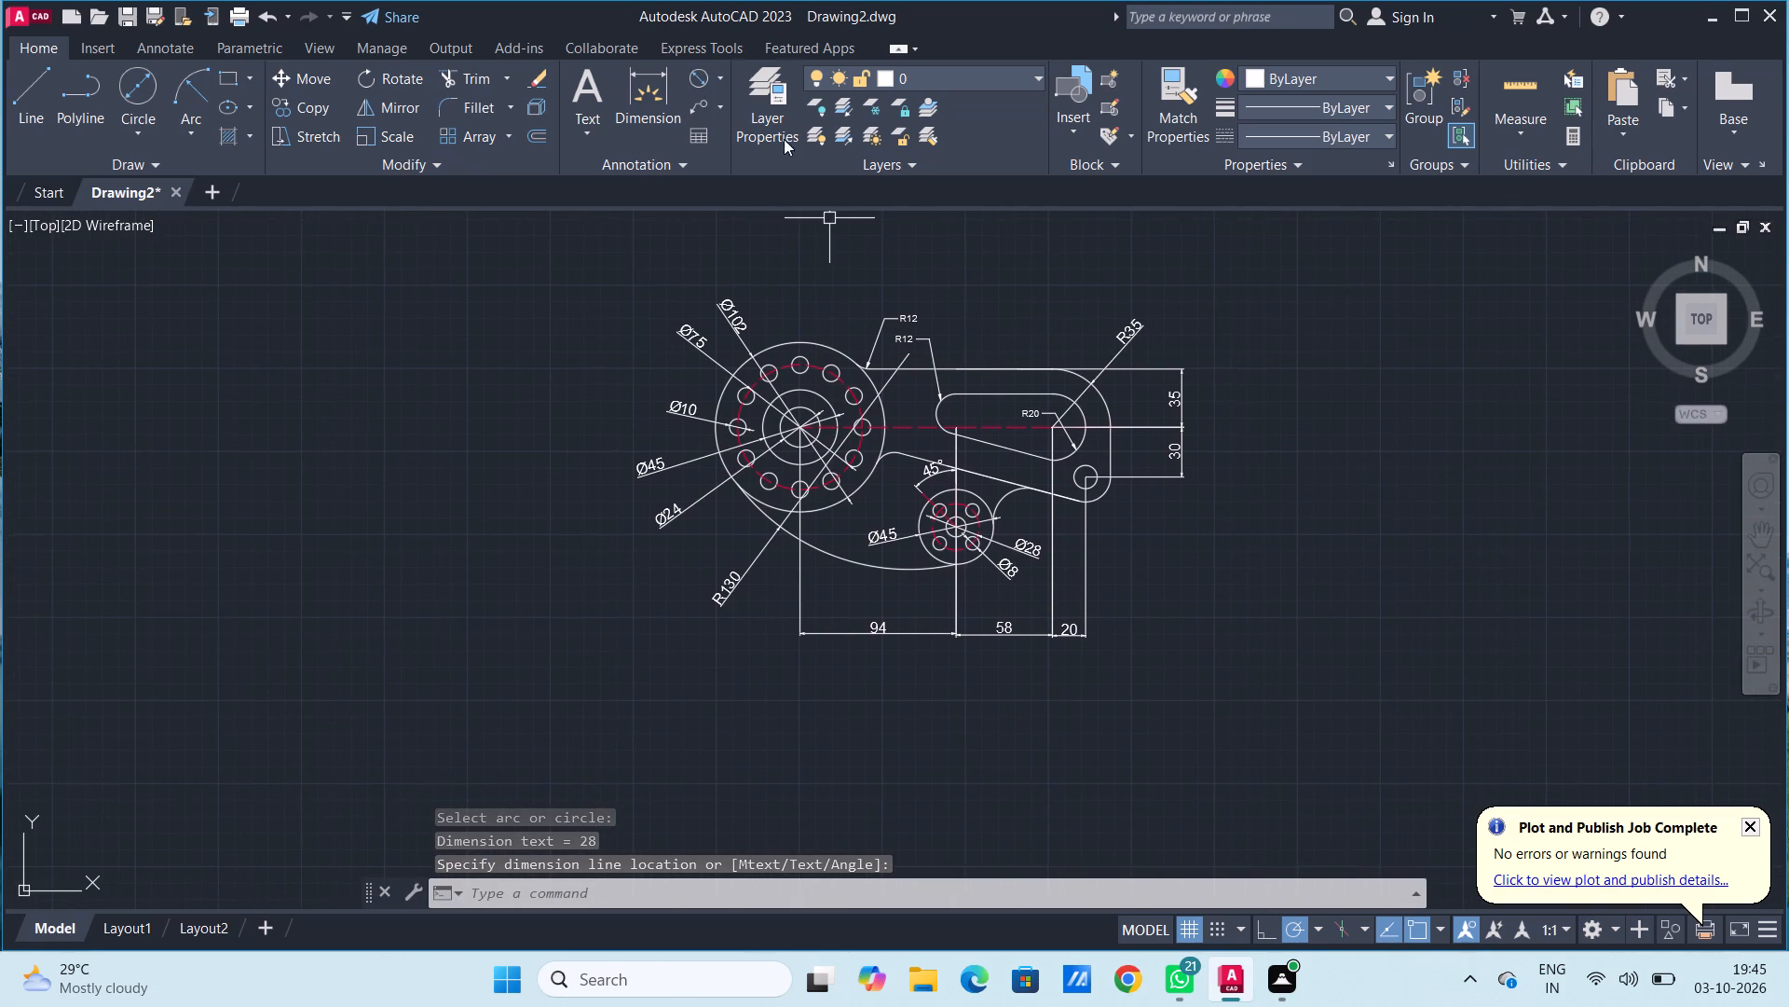
{"action": "left_click", "coordinate": [718, 74]}
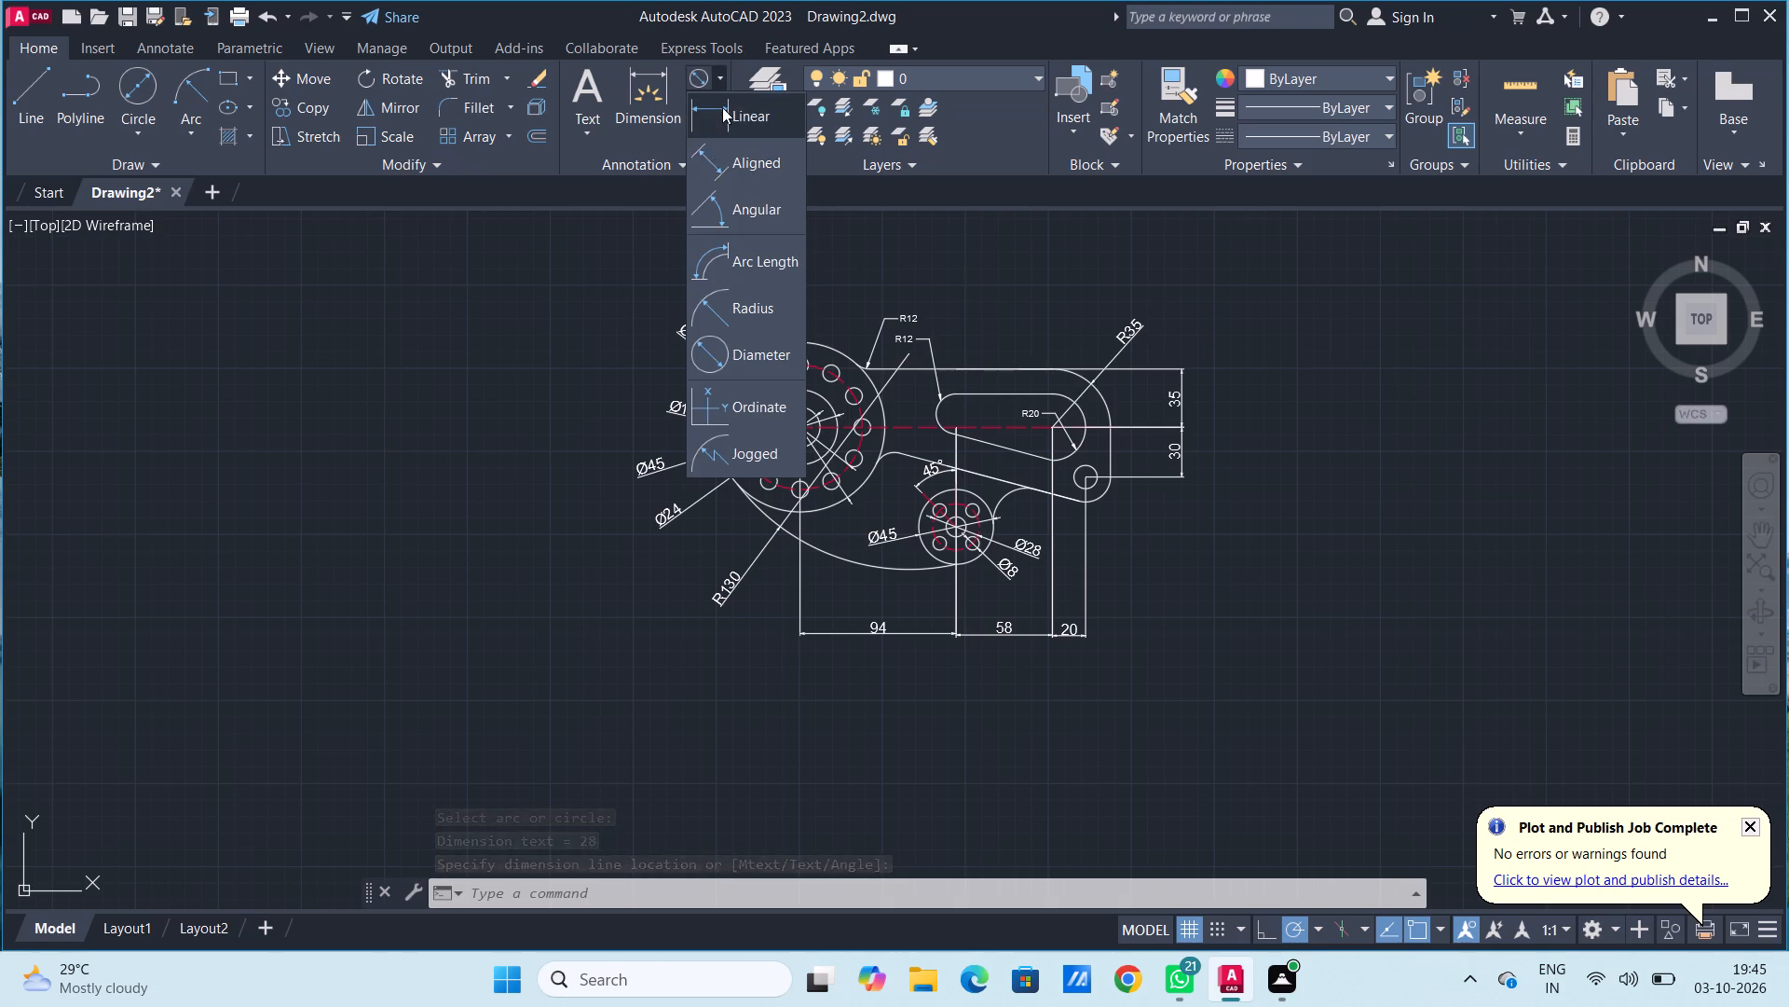
{"action": "left_click", "coordinate": [722, 107]}
{"action": "scroll", "coordinate": [1018, 493], "scroll_direction": "up", "scroll_amount": 2}
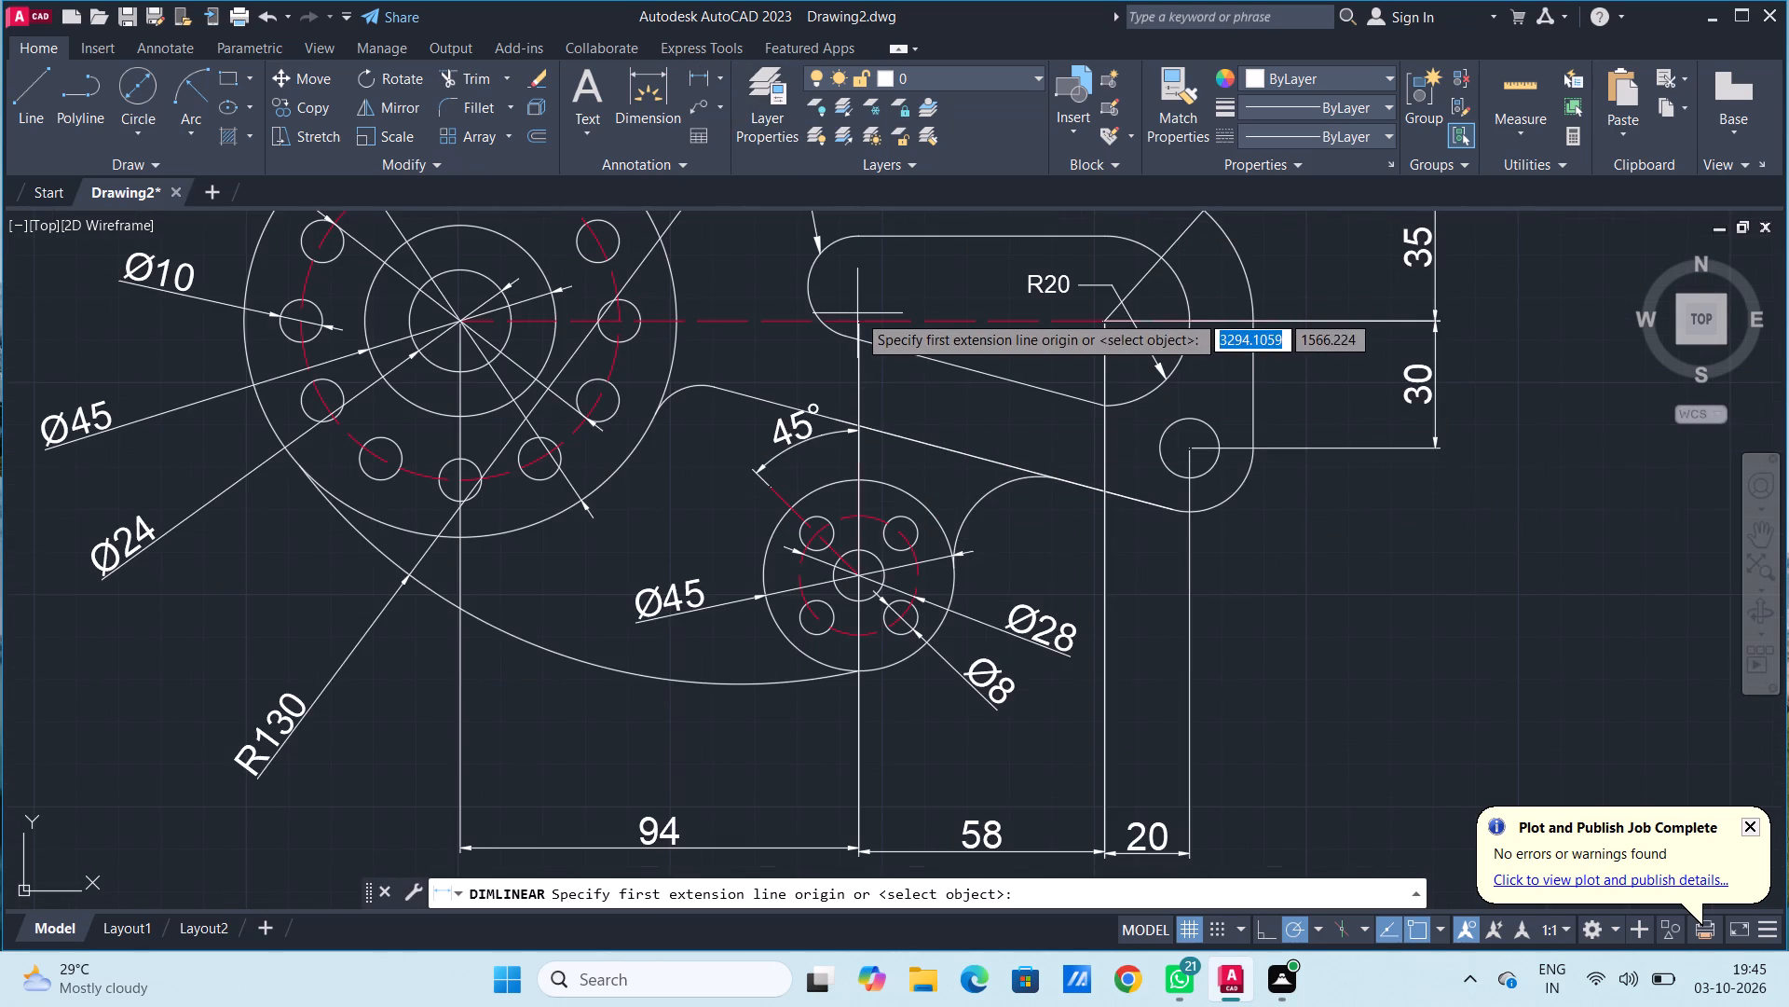
{"action": "left_click", "coordinate": [864, 321]}
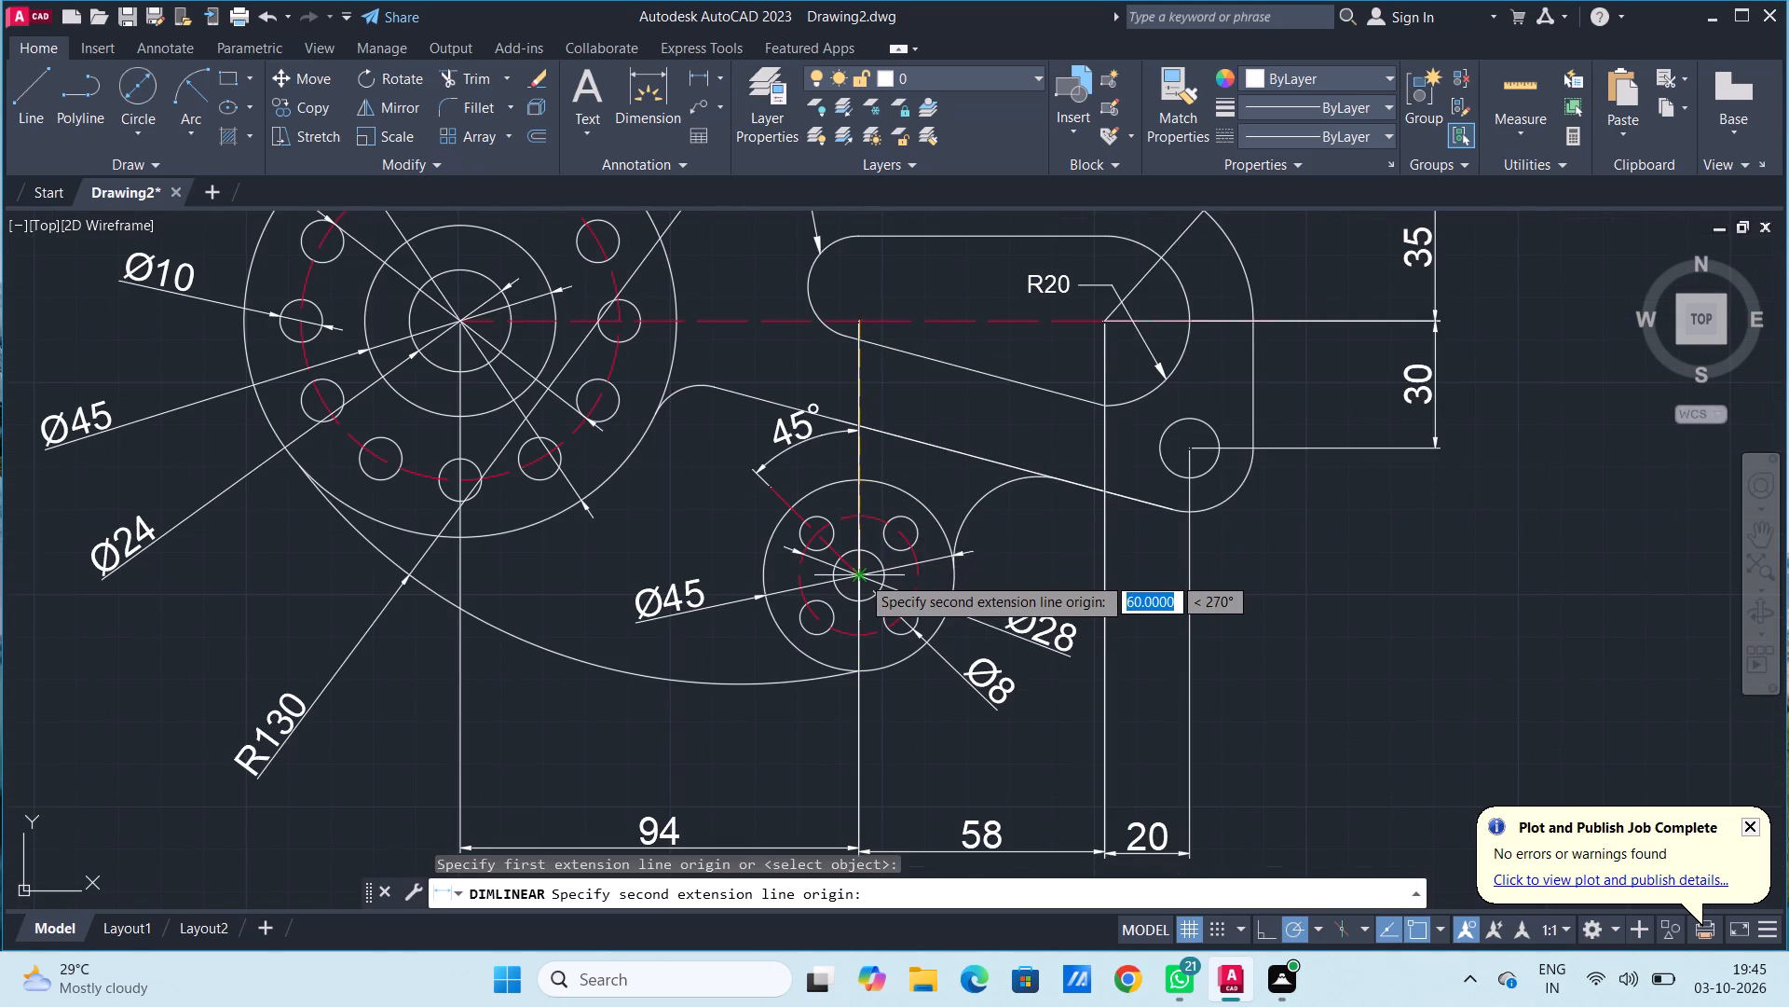
{"action": "left_click", "coordinate": [855, 581]}
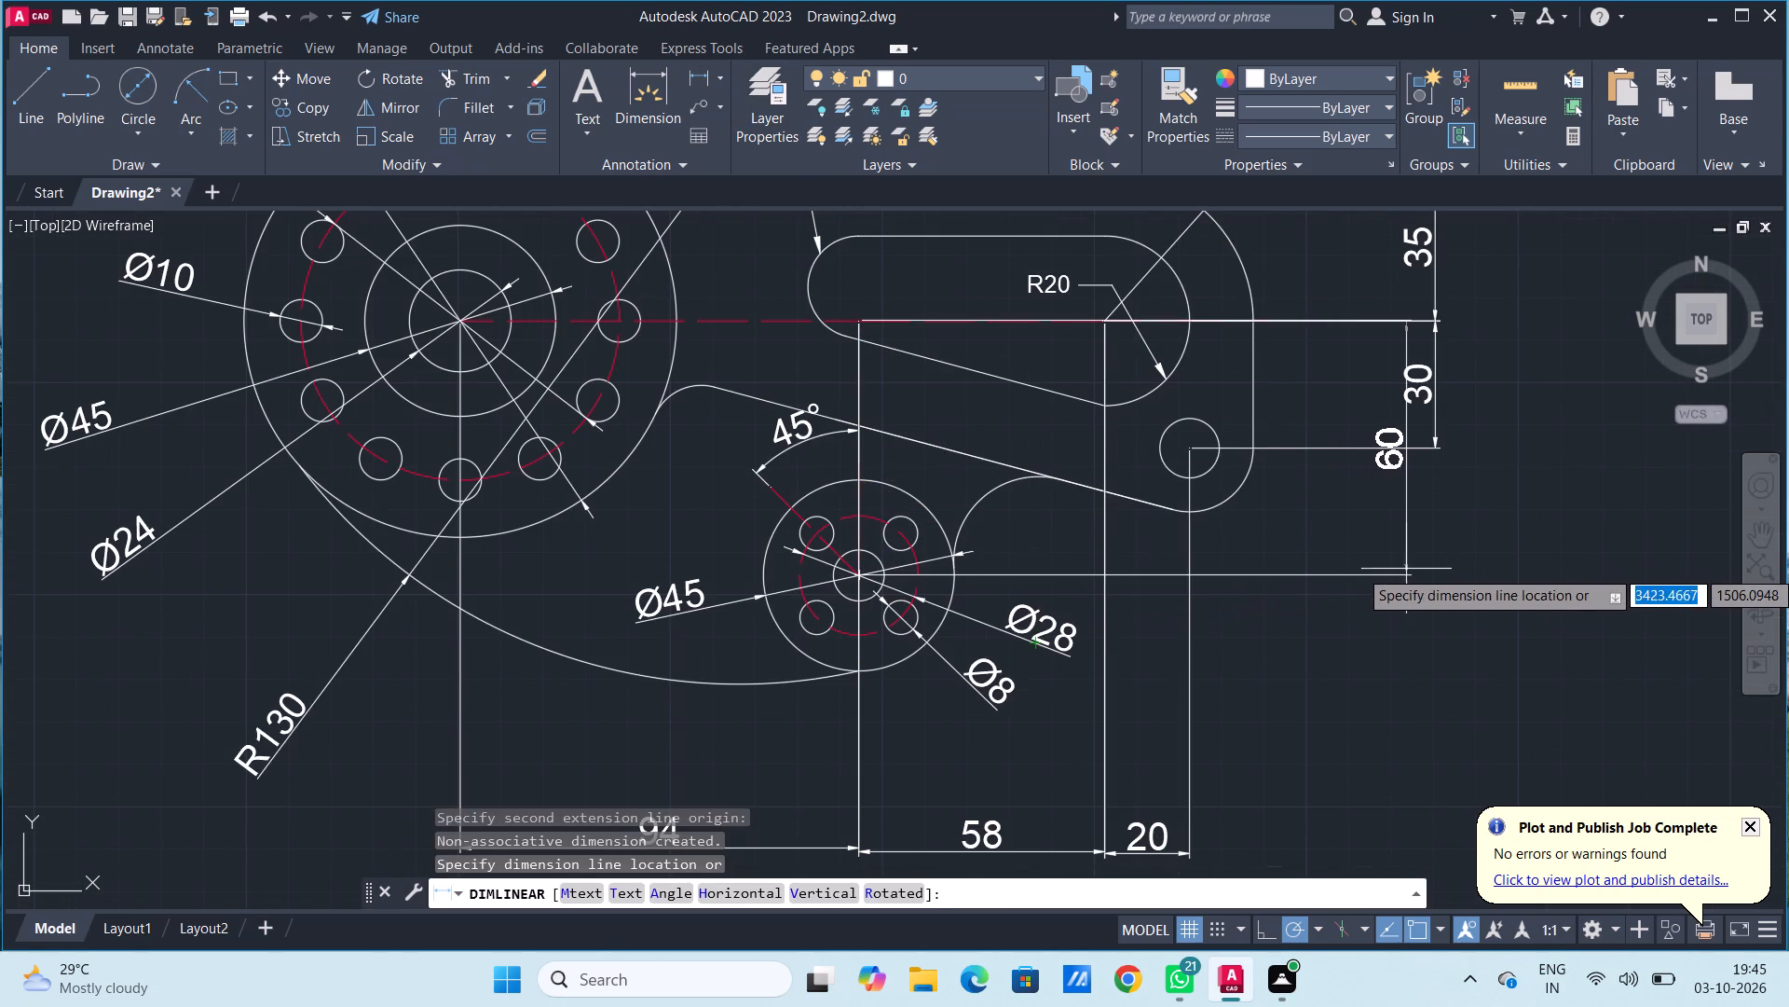
{"action": "left_click", "coordinate": [1482, 566]}
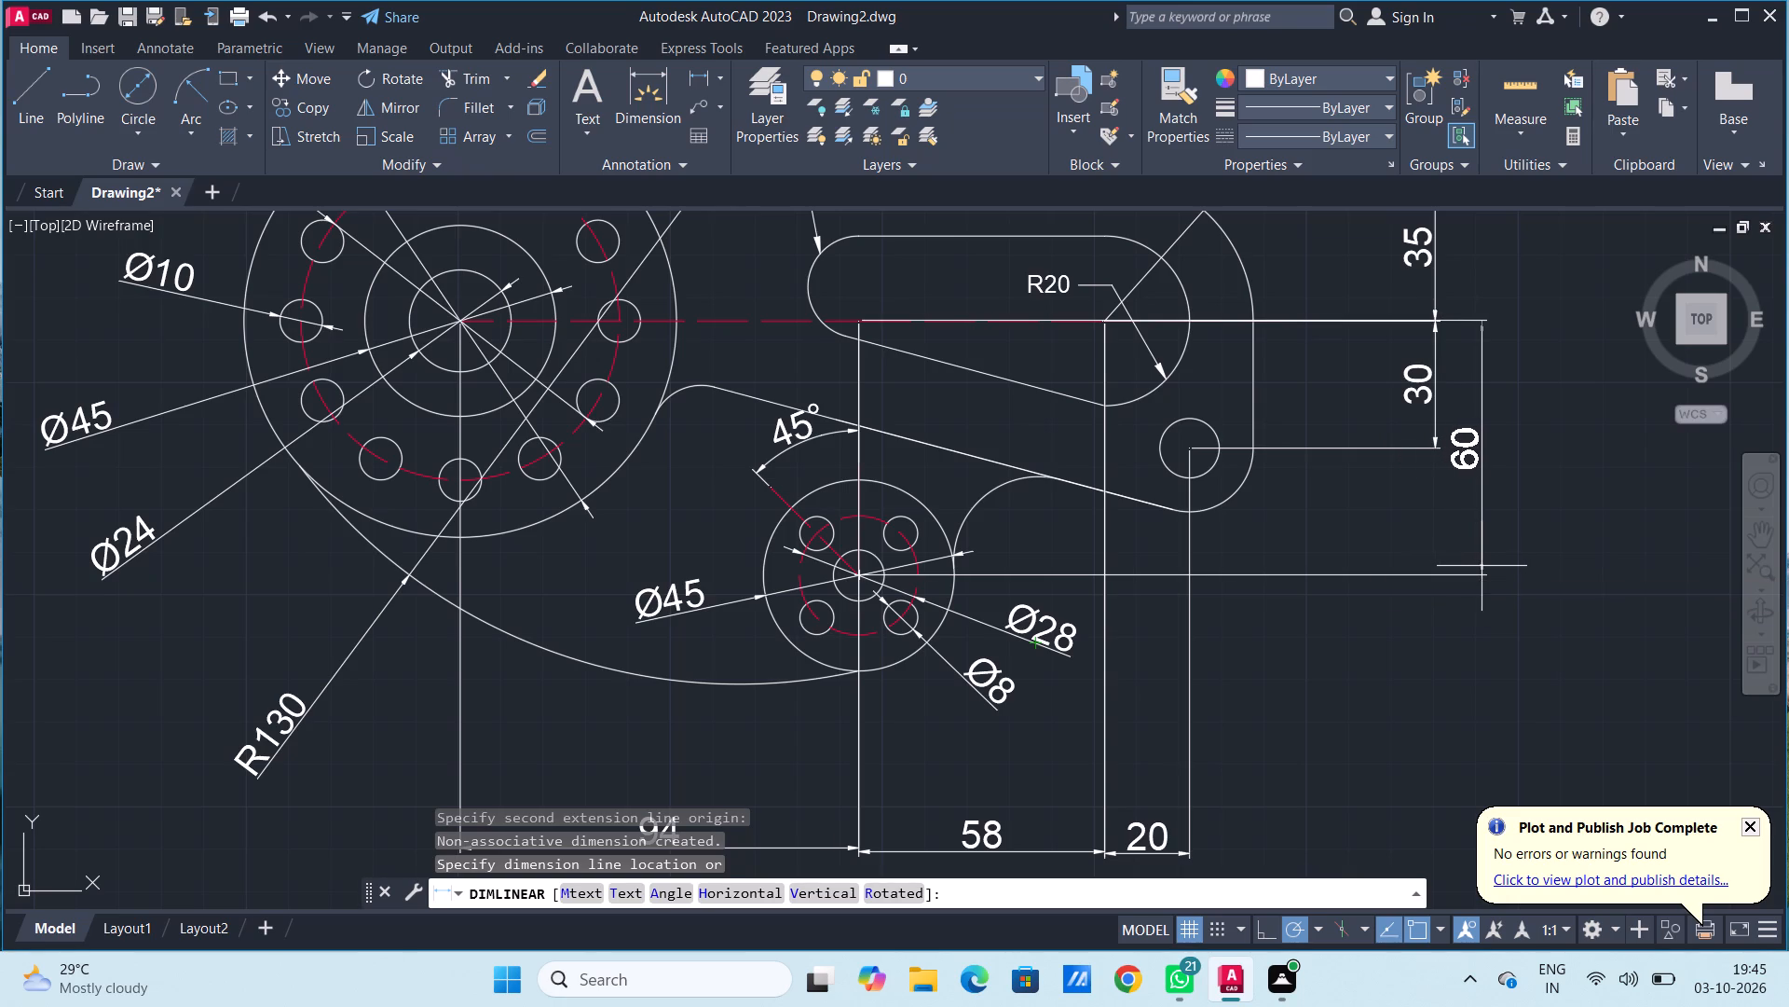
Add a radius dimension to the part's lower outer corner arc around the single hole, with its text outside below the corner.
{"action": "scroll", "coordinate": [1418, 519], "scroll_direction": "down", "scroll_amount": 2}
{"action": "middle_click_drag", "start_coordinate": [1290, 308], "coordinate": [1259, 318]}
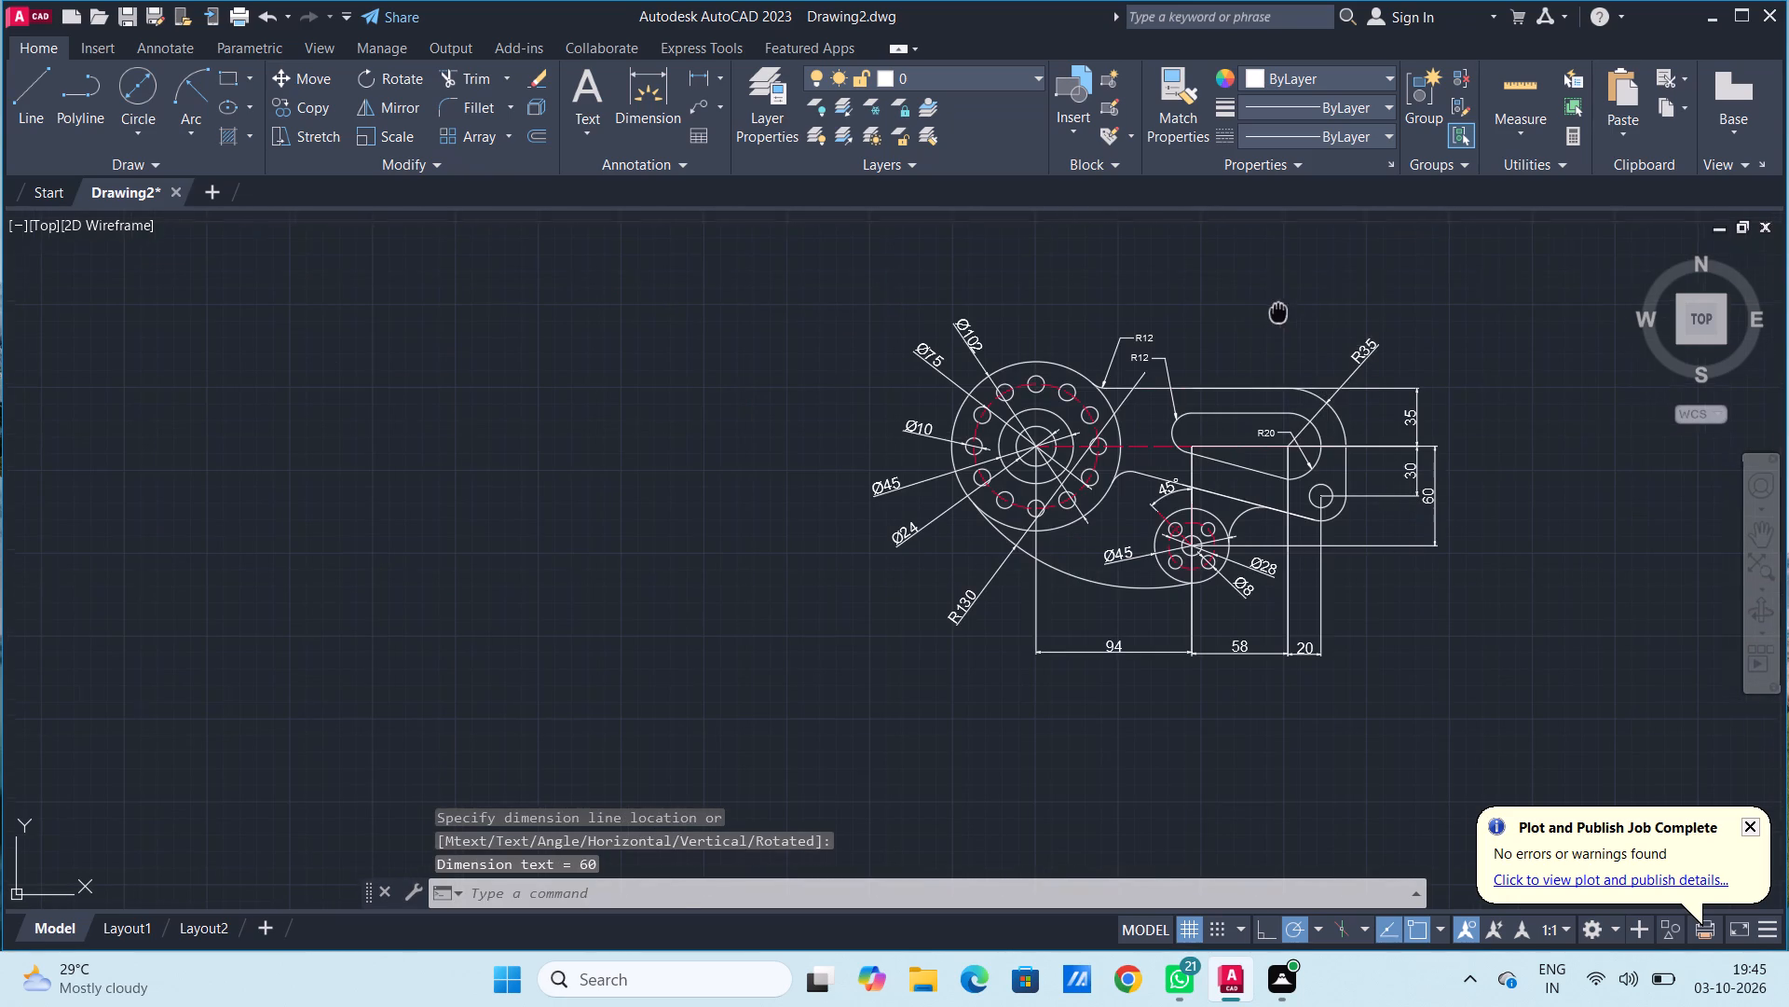
{"action": "middle_click_drag", "start_coordinate": [1259, 318], "coordinate": [1113, 319]}
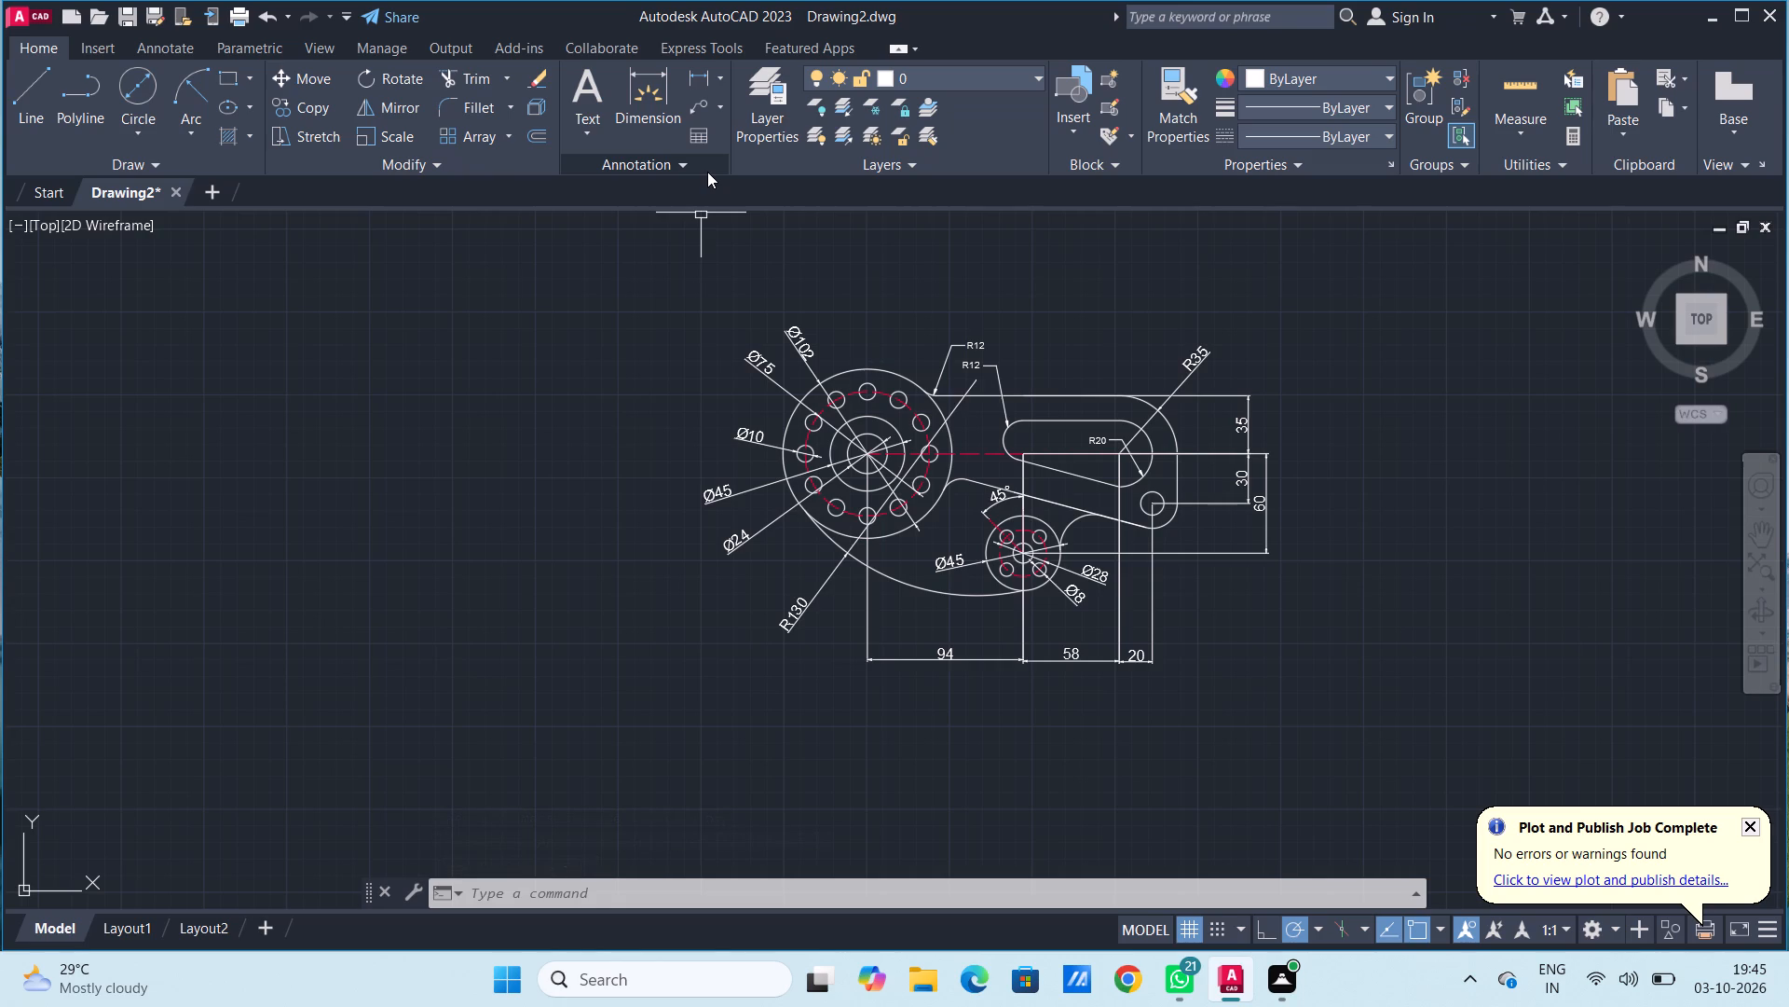
{"action": "left_click", "coordinate": [718, 76]}
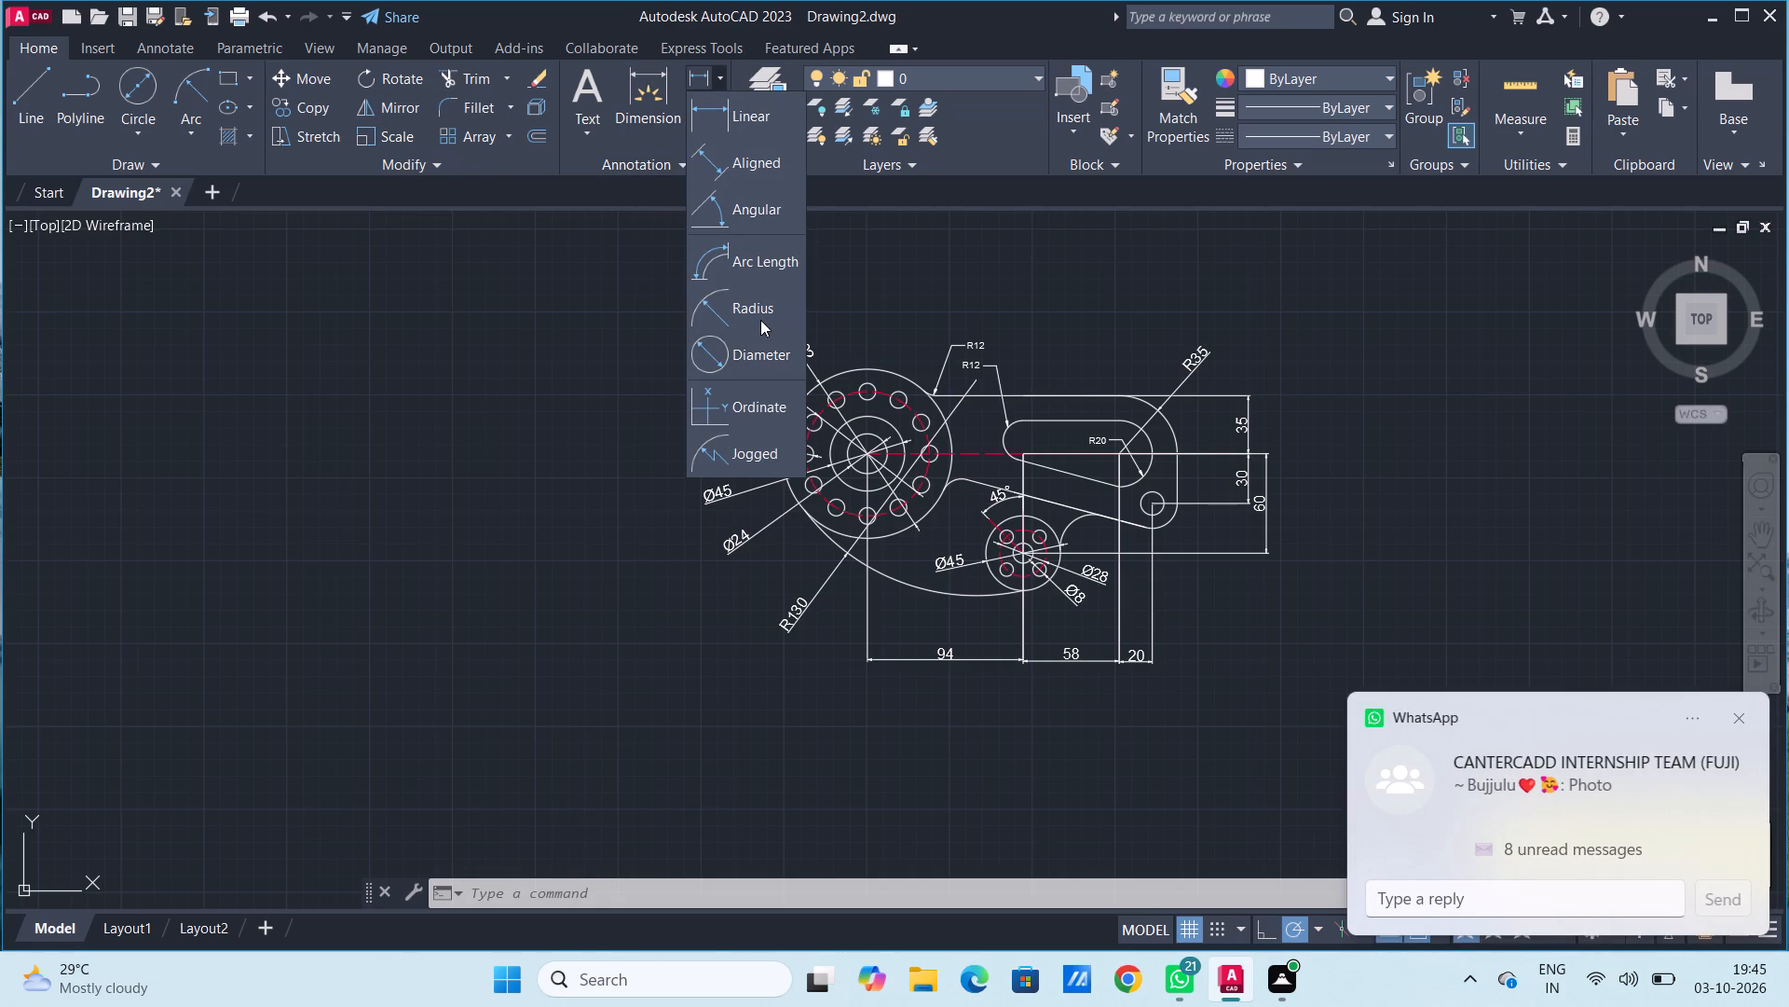
{"action": "left_click", "coordinate": [760, 319]}
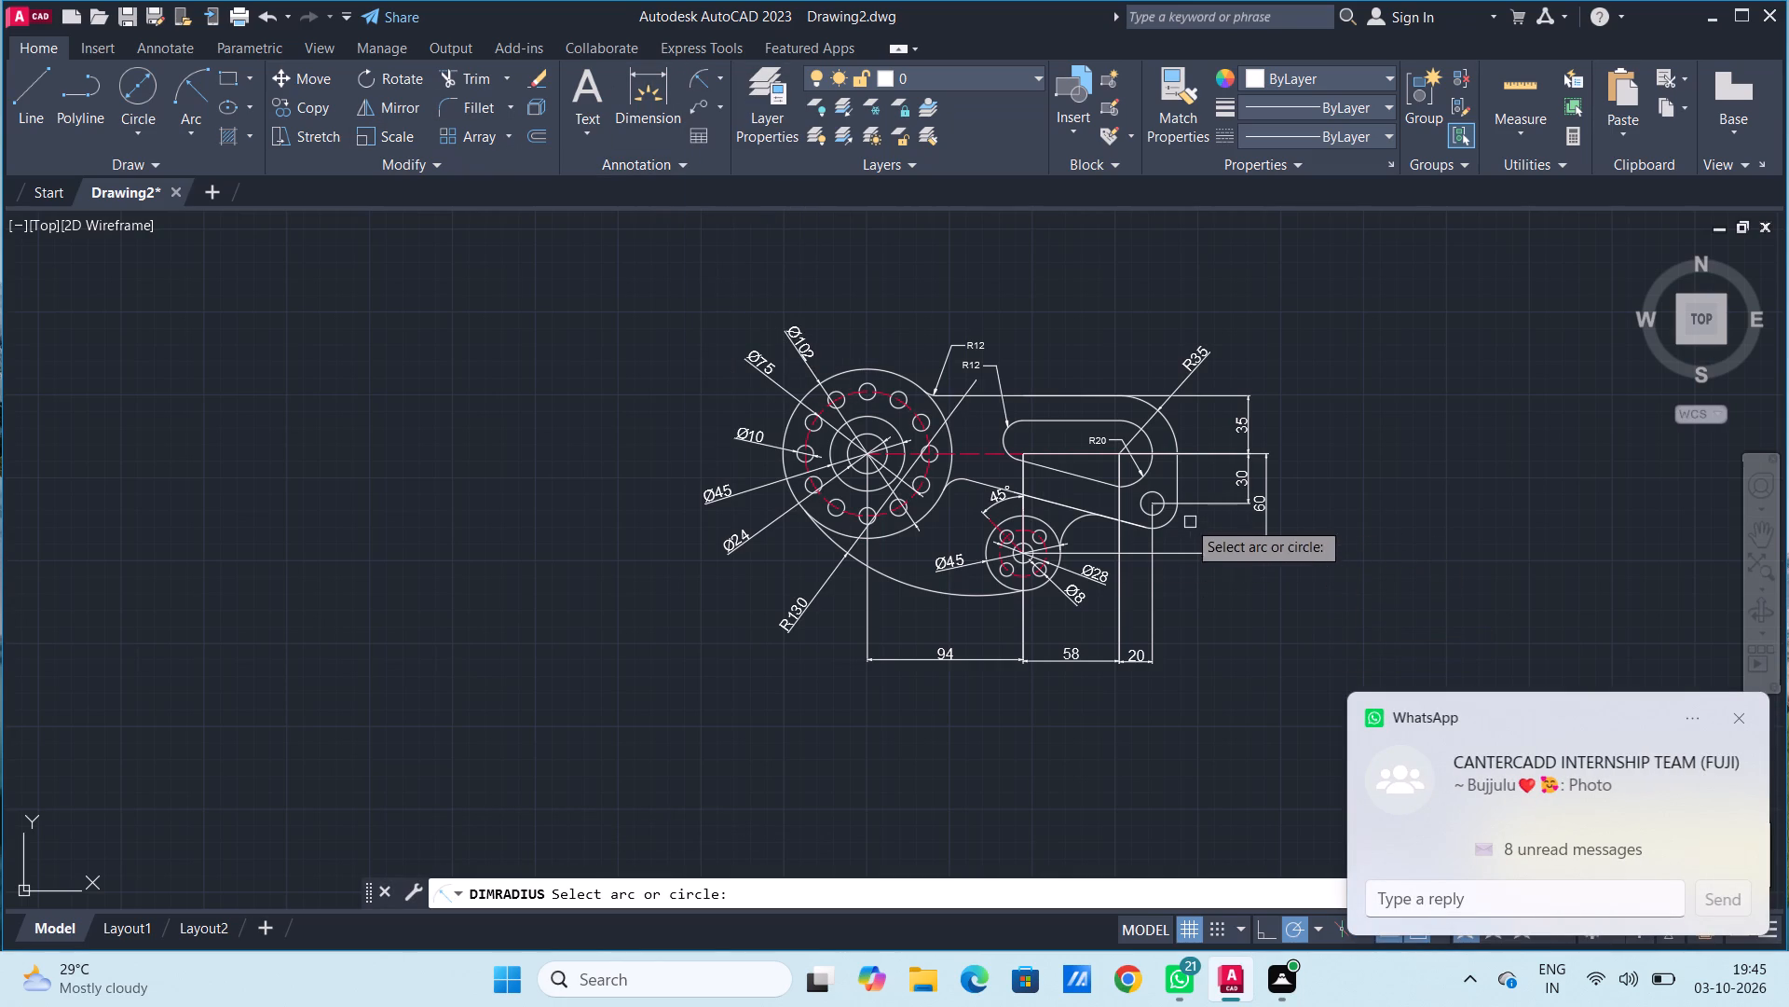
{"action": "left_click", "coordinate": [1172, 526]}
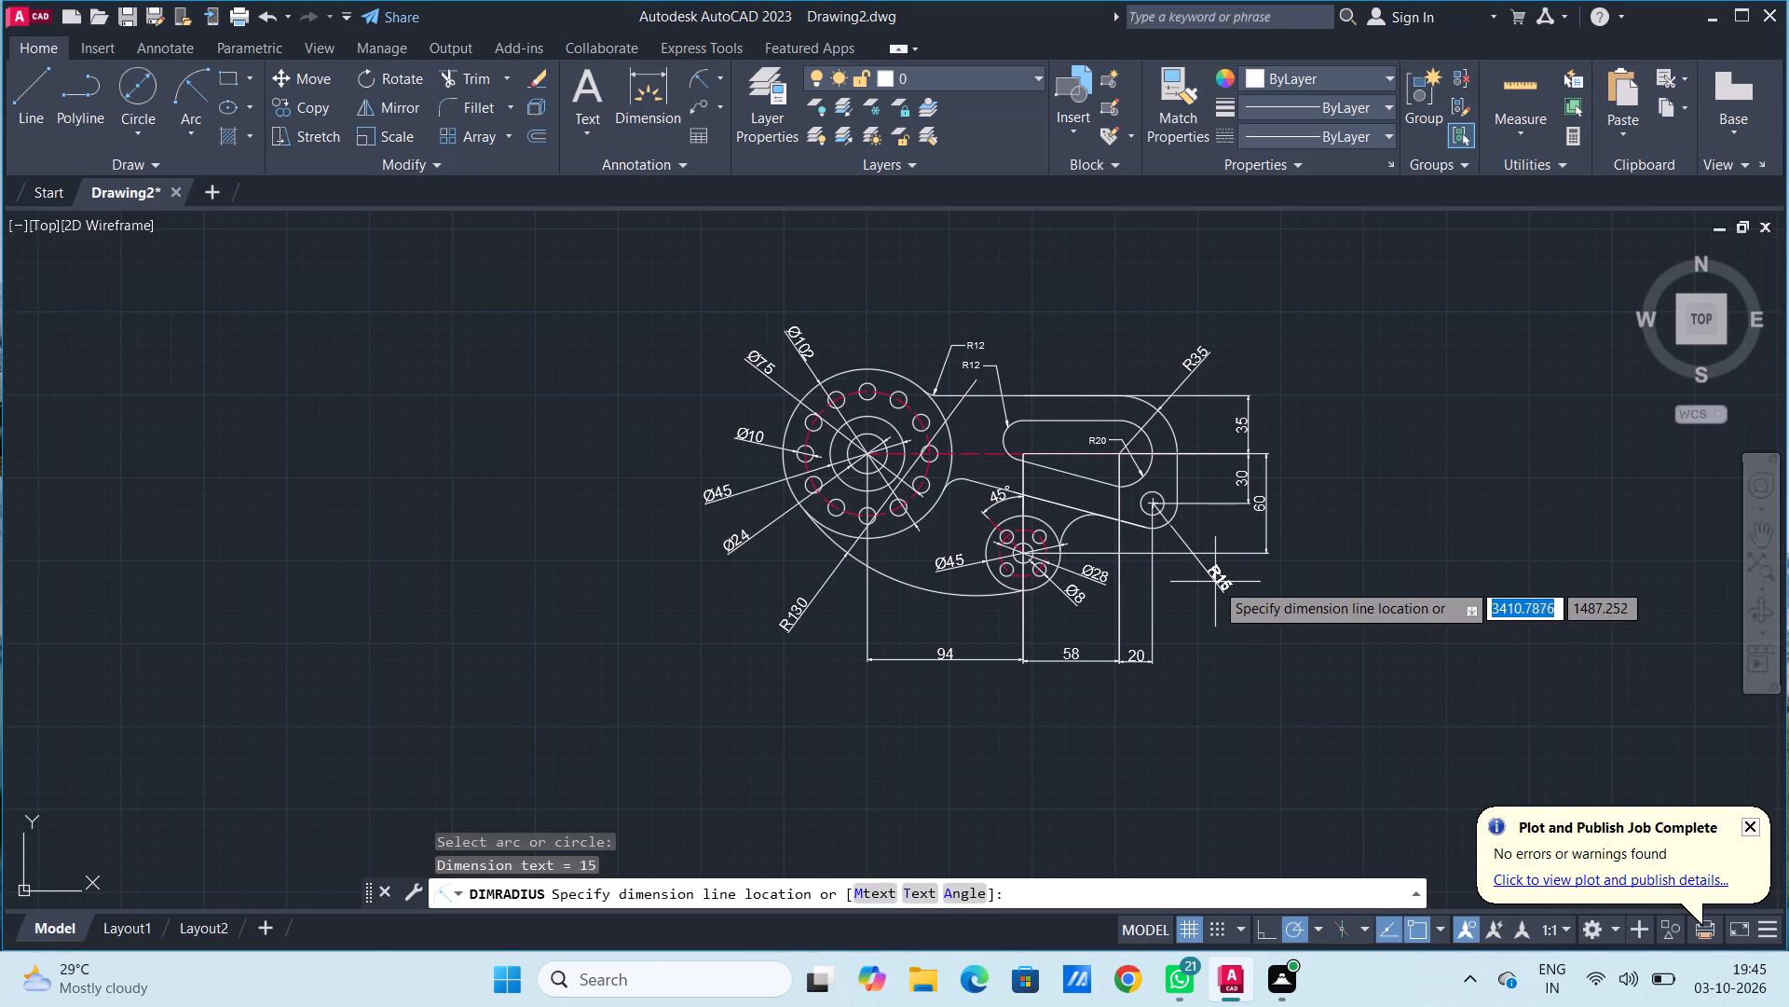
{"action": "left_click", "coordinate": [1213, 578]}
Add a diameter dimension to the single hole inside the lower outer corner arc, with its text outside above the corner's radius dimension.
{"action": "scroll", "coordinate": [1178, 521], "scroll_direction": "up", "scroll_amount": 3}
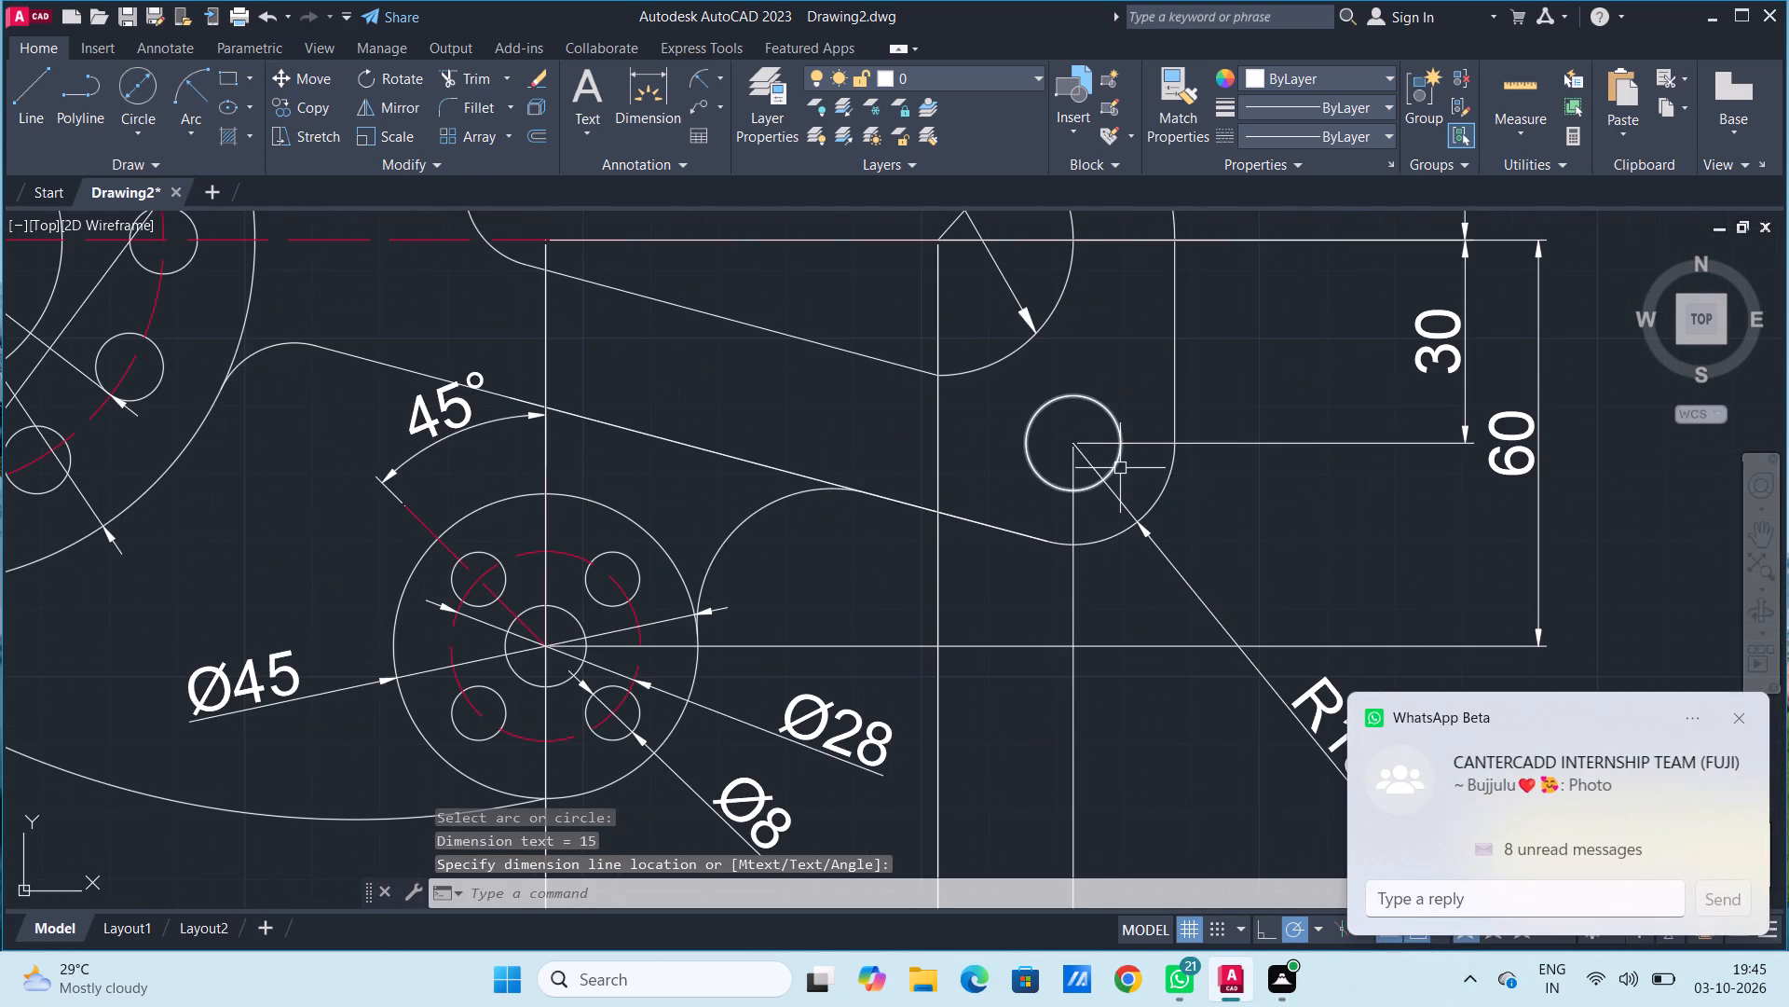
{"action": "left_click", "coordinate": [699, 74]}
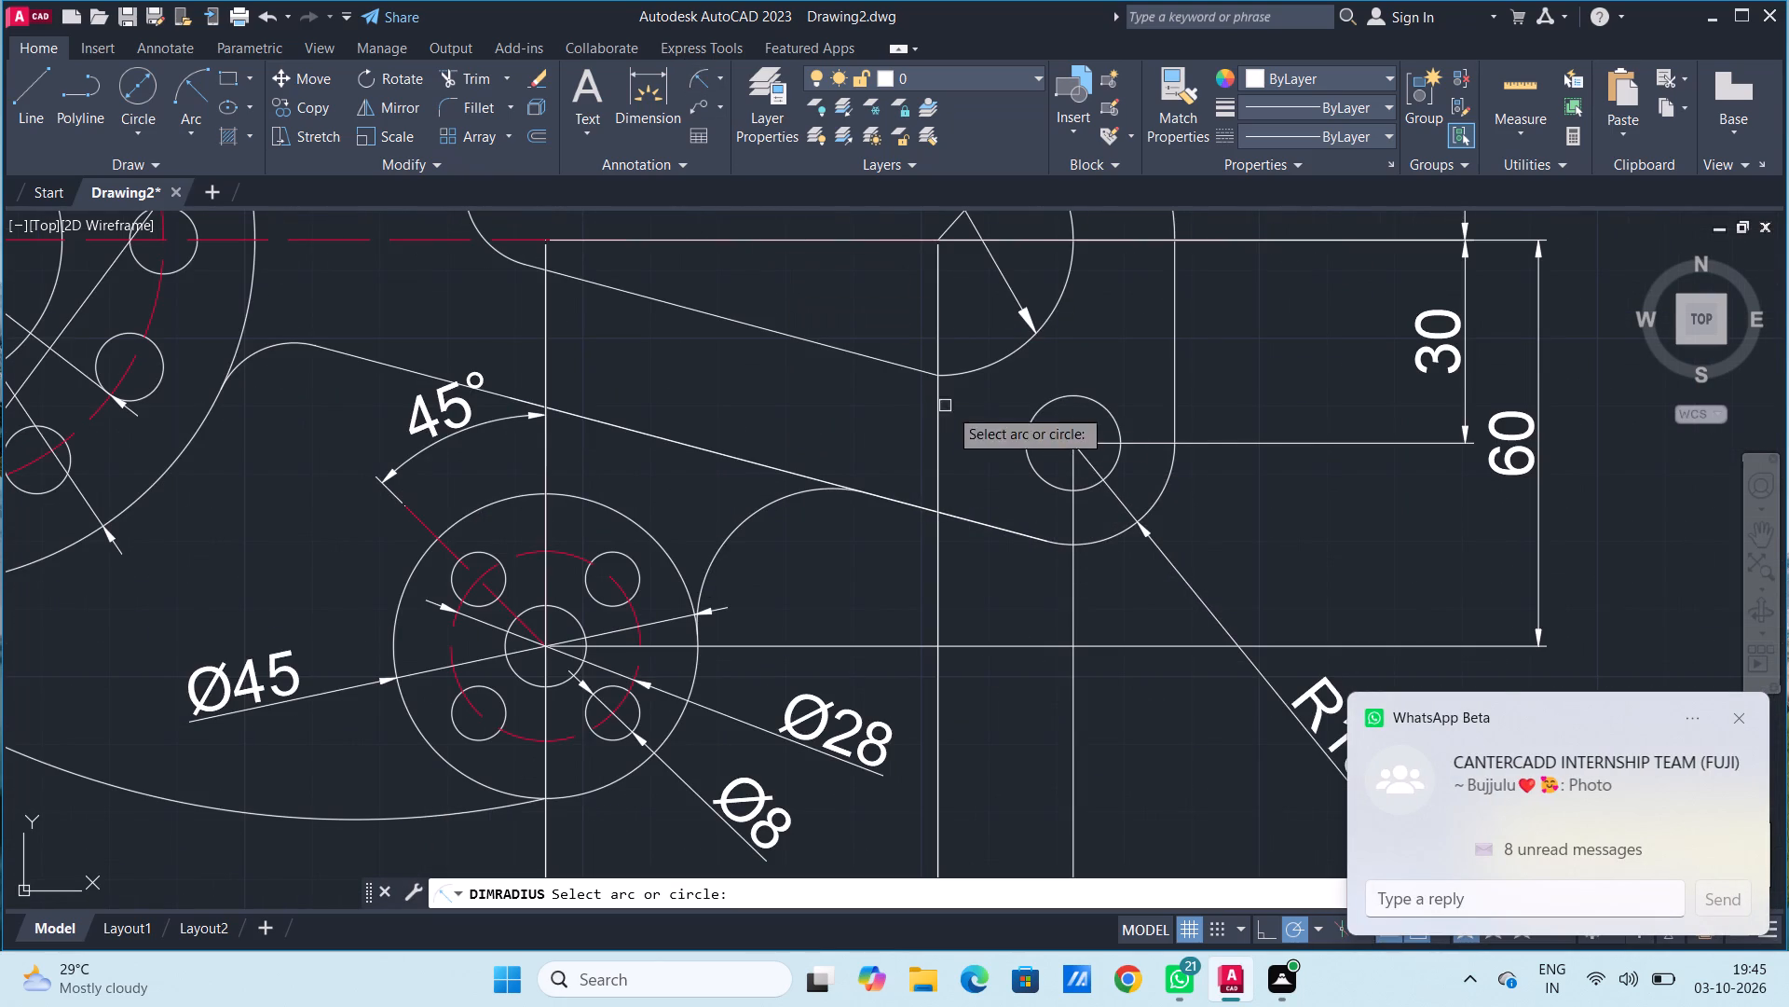
{"action": "left_click", "coordinate": [717, 76]}
{"action": "left_click", "coordinate": [757, 352]}
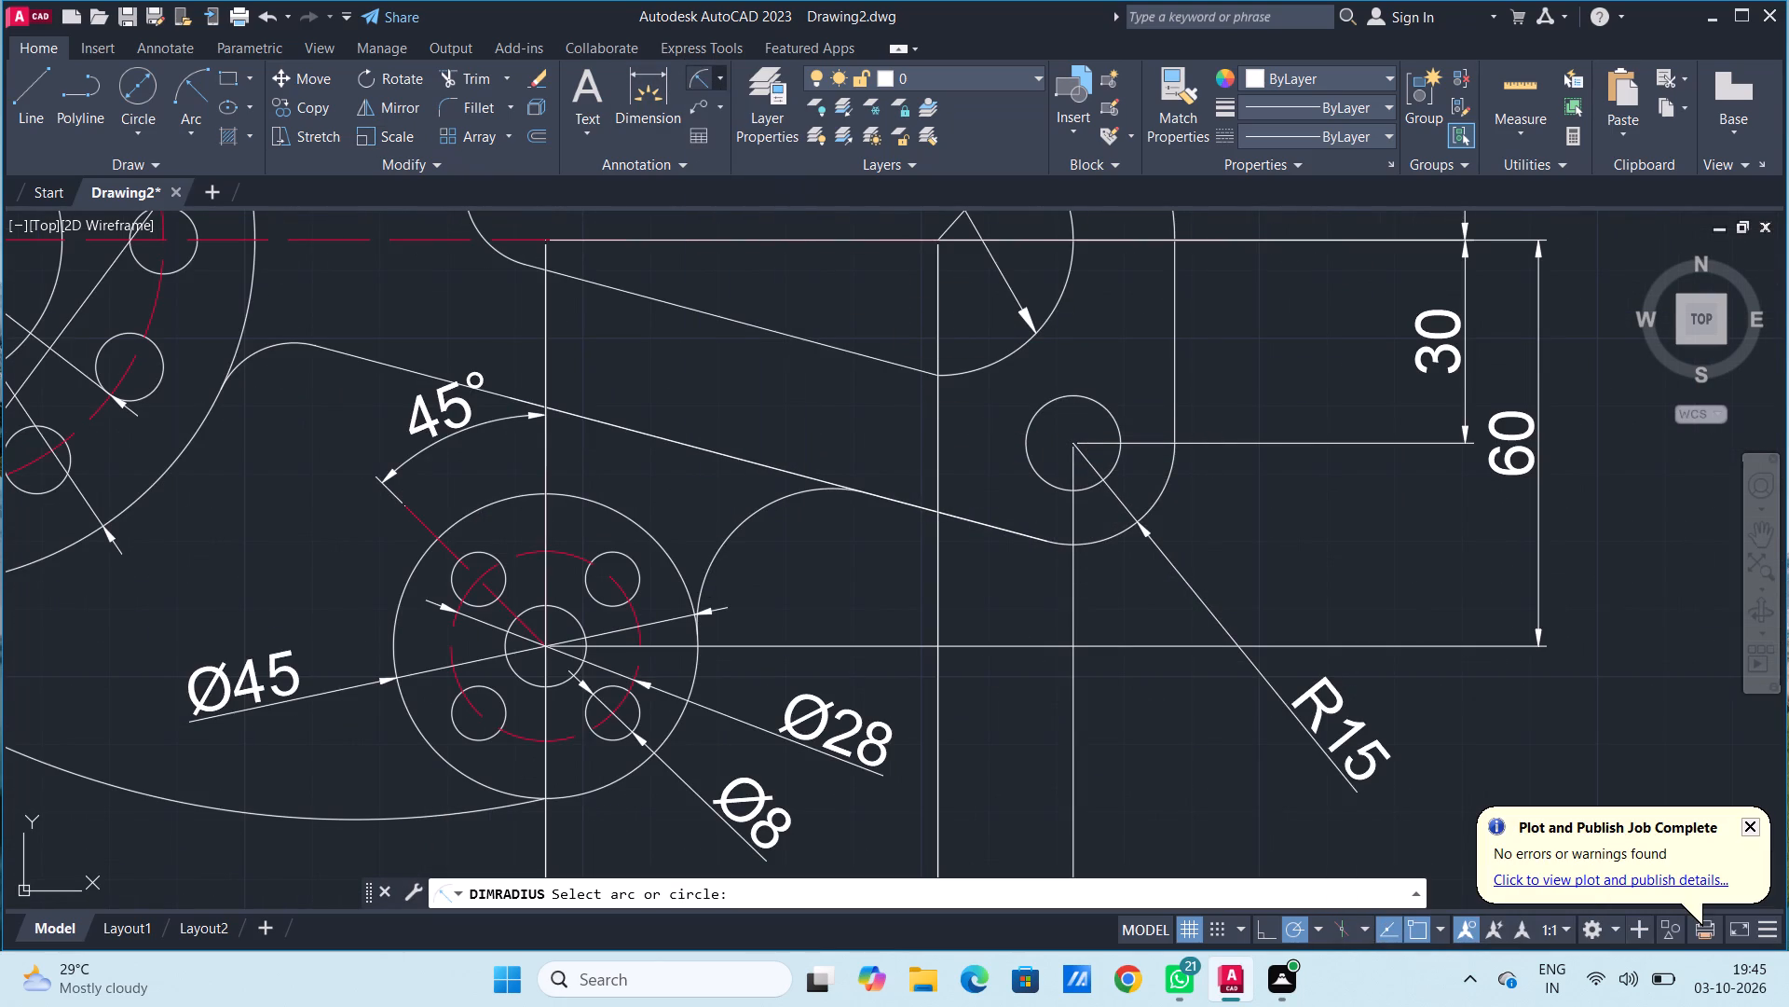
{"action": "left_click", "coordinate": [1113, 465]}
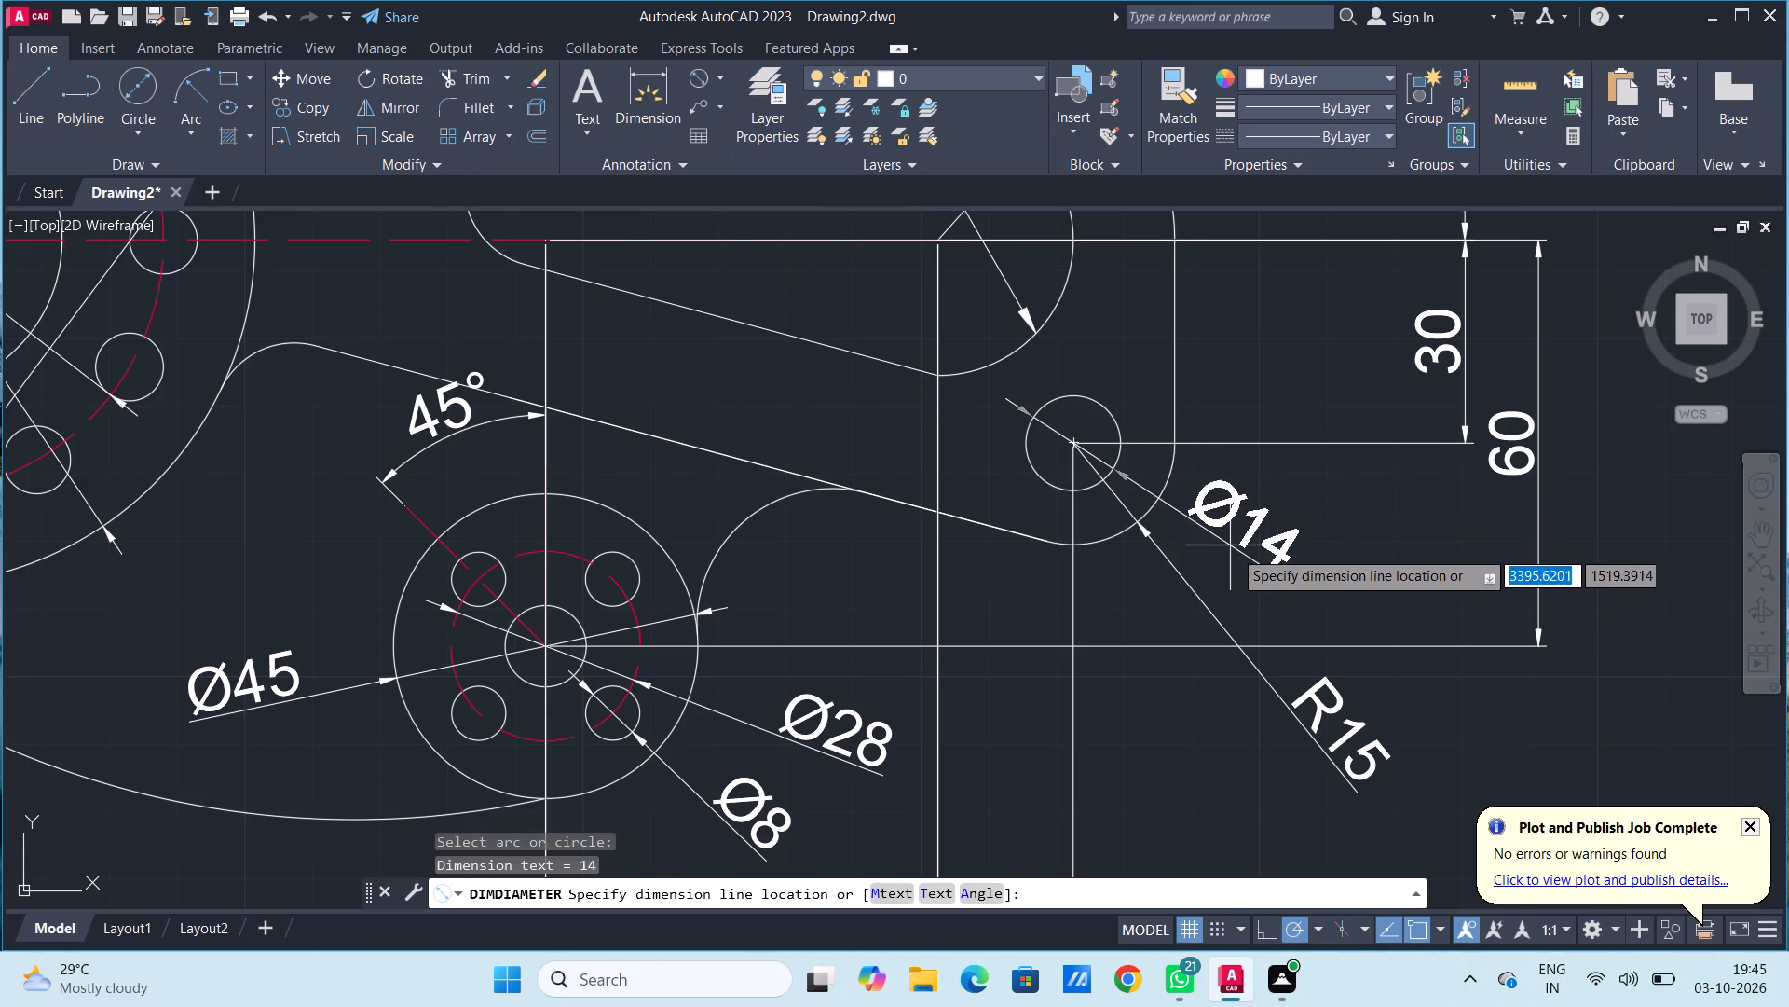
{"action": "left_click", "coordinate": [1274, 572]}
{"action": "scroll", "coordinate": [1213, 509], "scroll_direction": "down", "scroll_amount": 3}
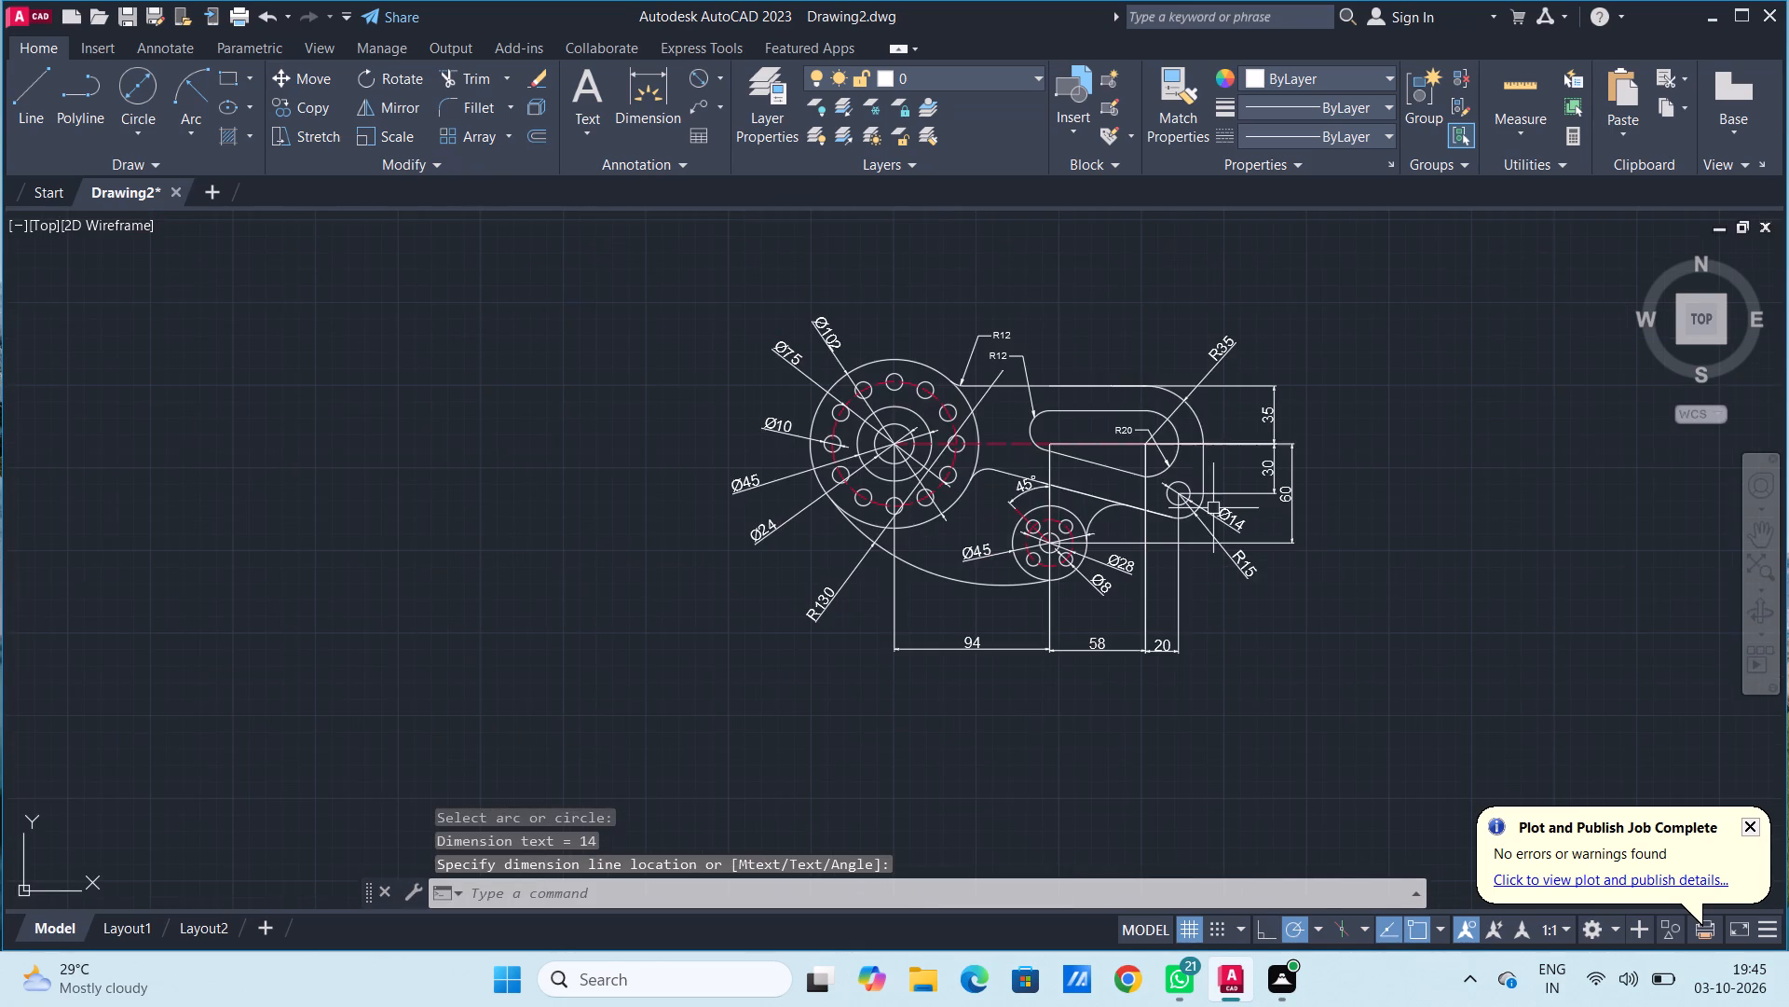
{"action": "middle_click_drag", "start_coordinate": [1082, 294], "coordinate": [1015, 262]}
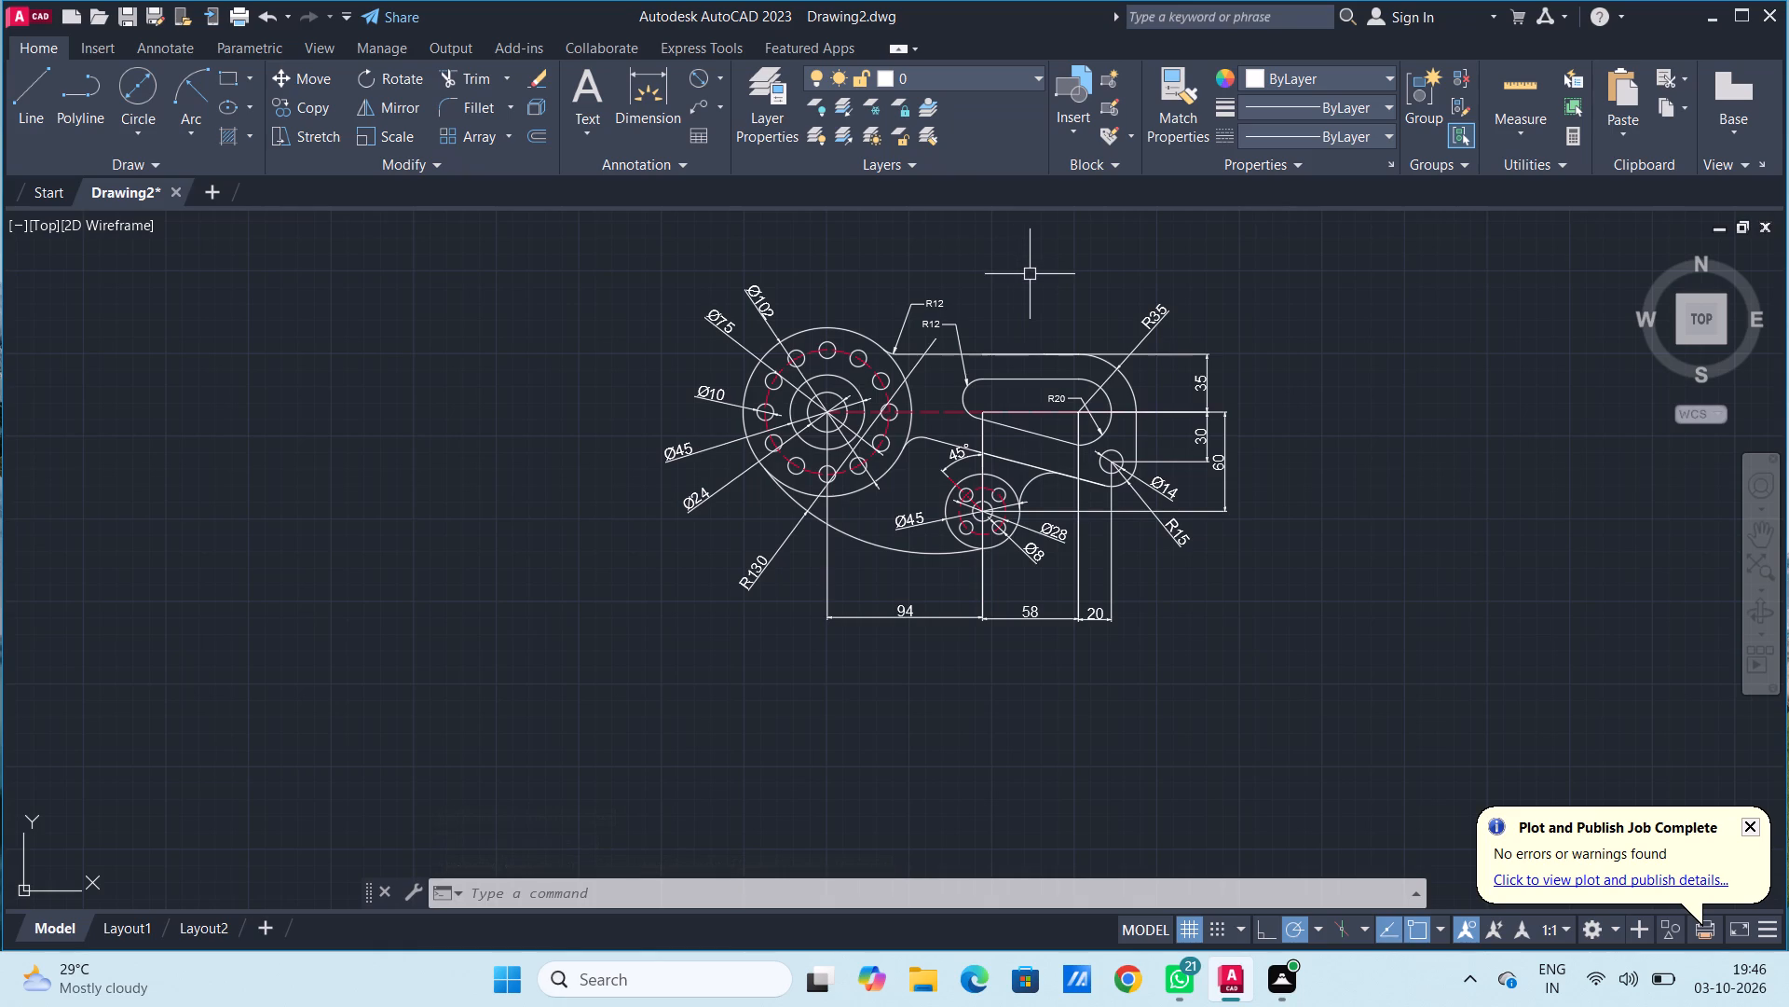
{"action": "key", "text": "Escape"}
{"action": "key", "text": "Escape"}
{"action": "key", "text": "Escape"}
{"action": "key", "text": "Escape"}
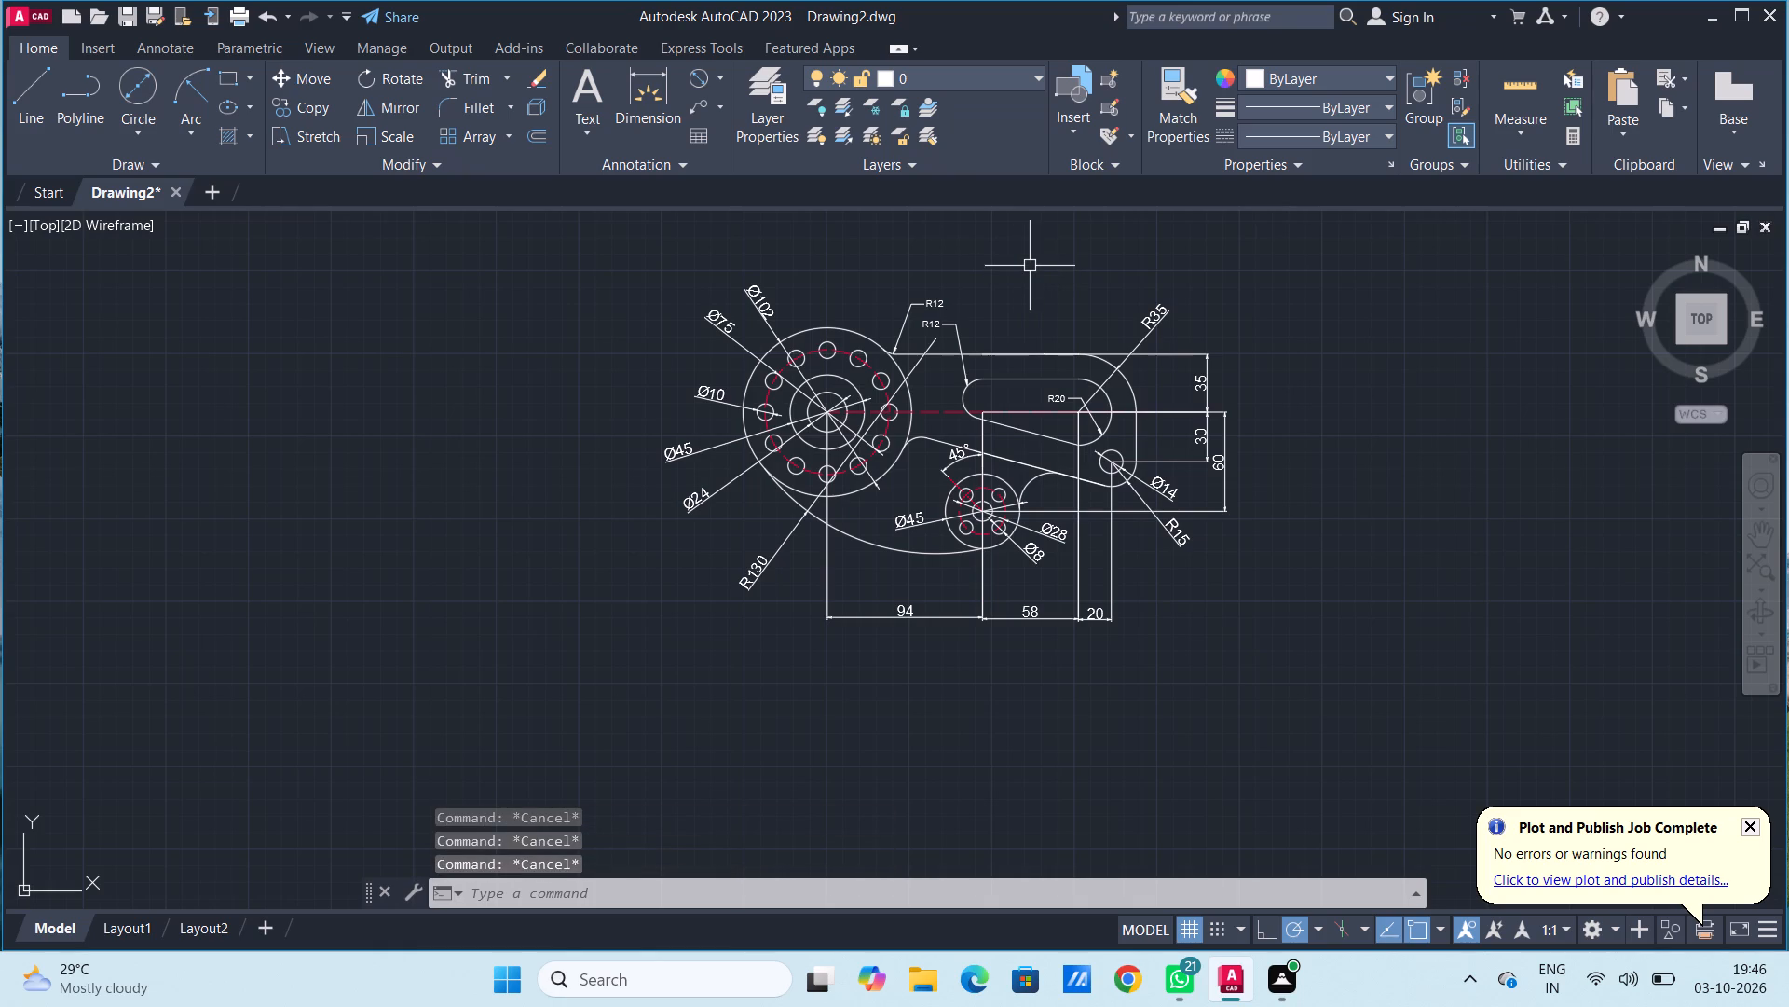
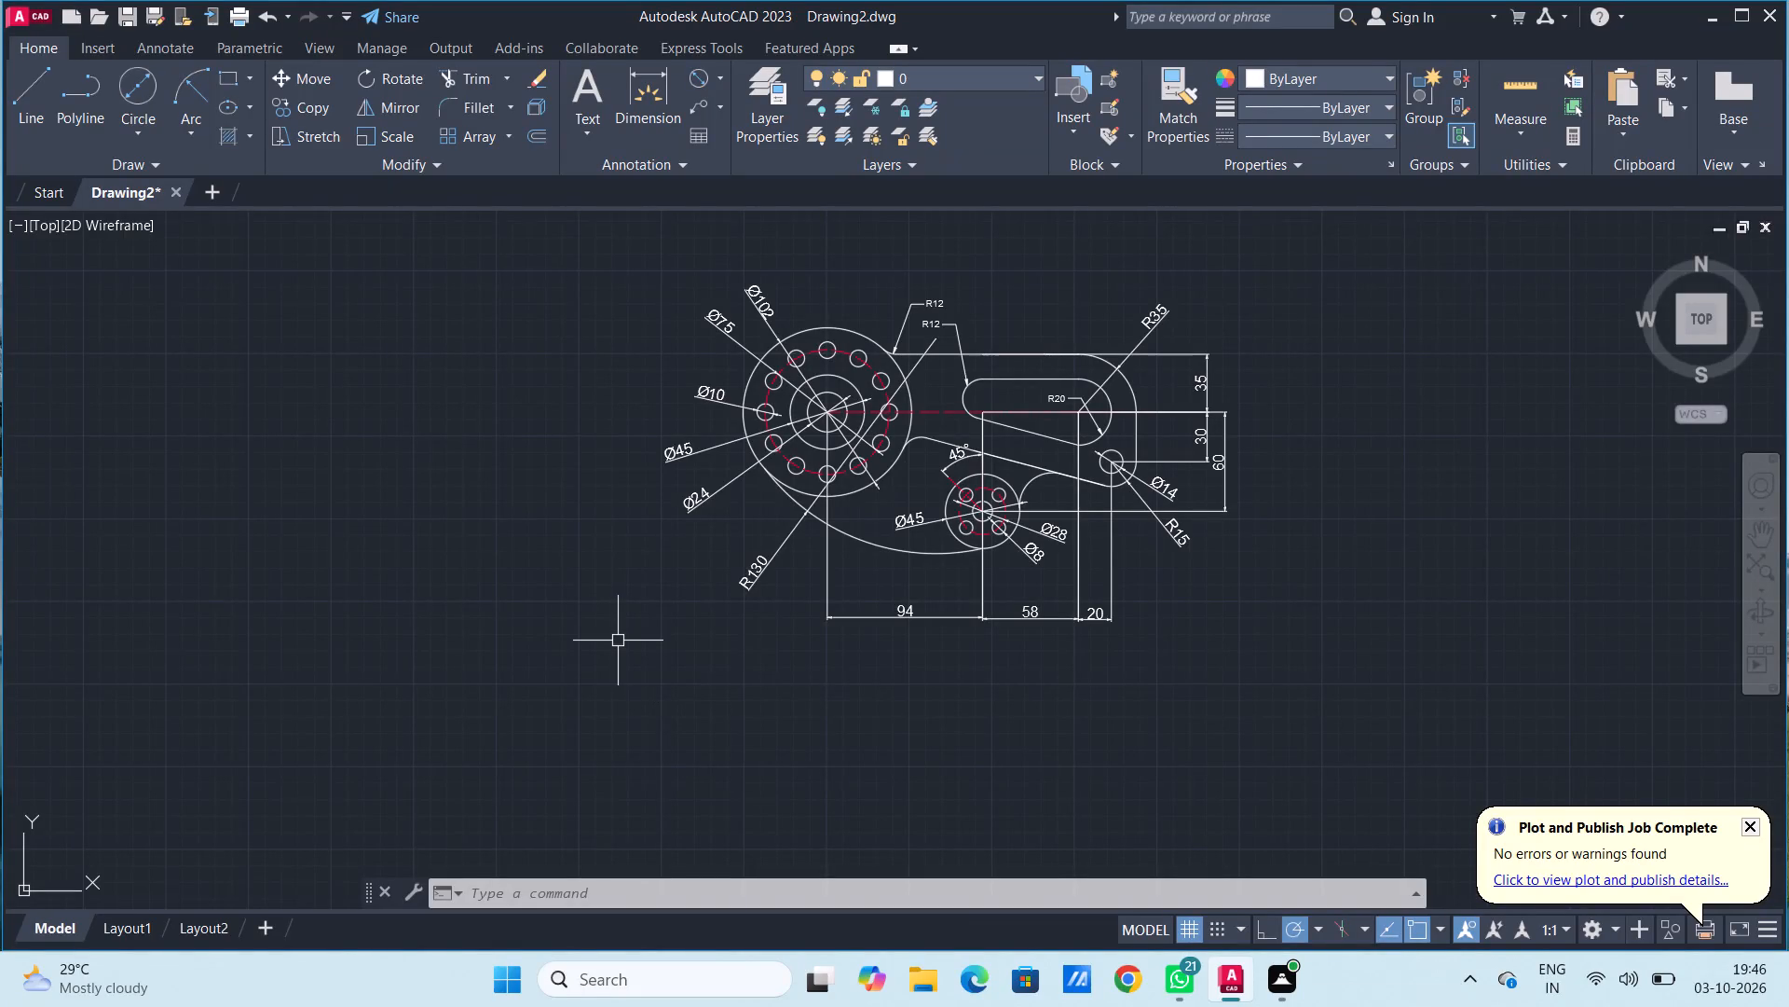
Save the drawing as "Dual-Flange Slotted Lever Linkage with Indexing Hole Pattern" in the Documents folder.
{"action": "key", "text": "ctrl+s"}
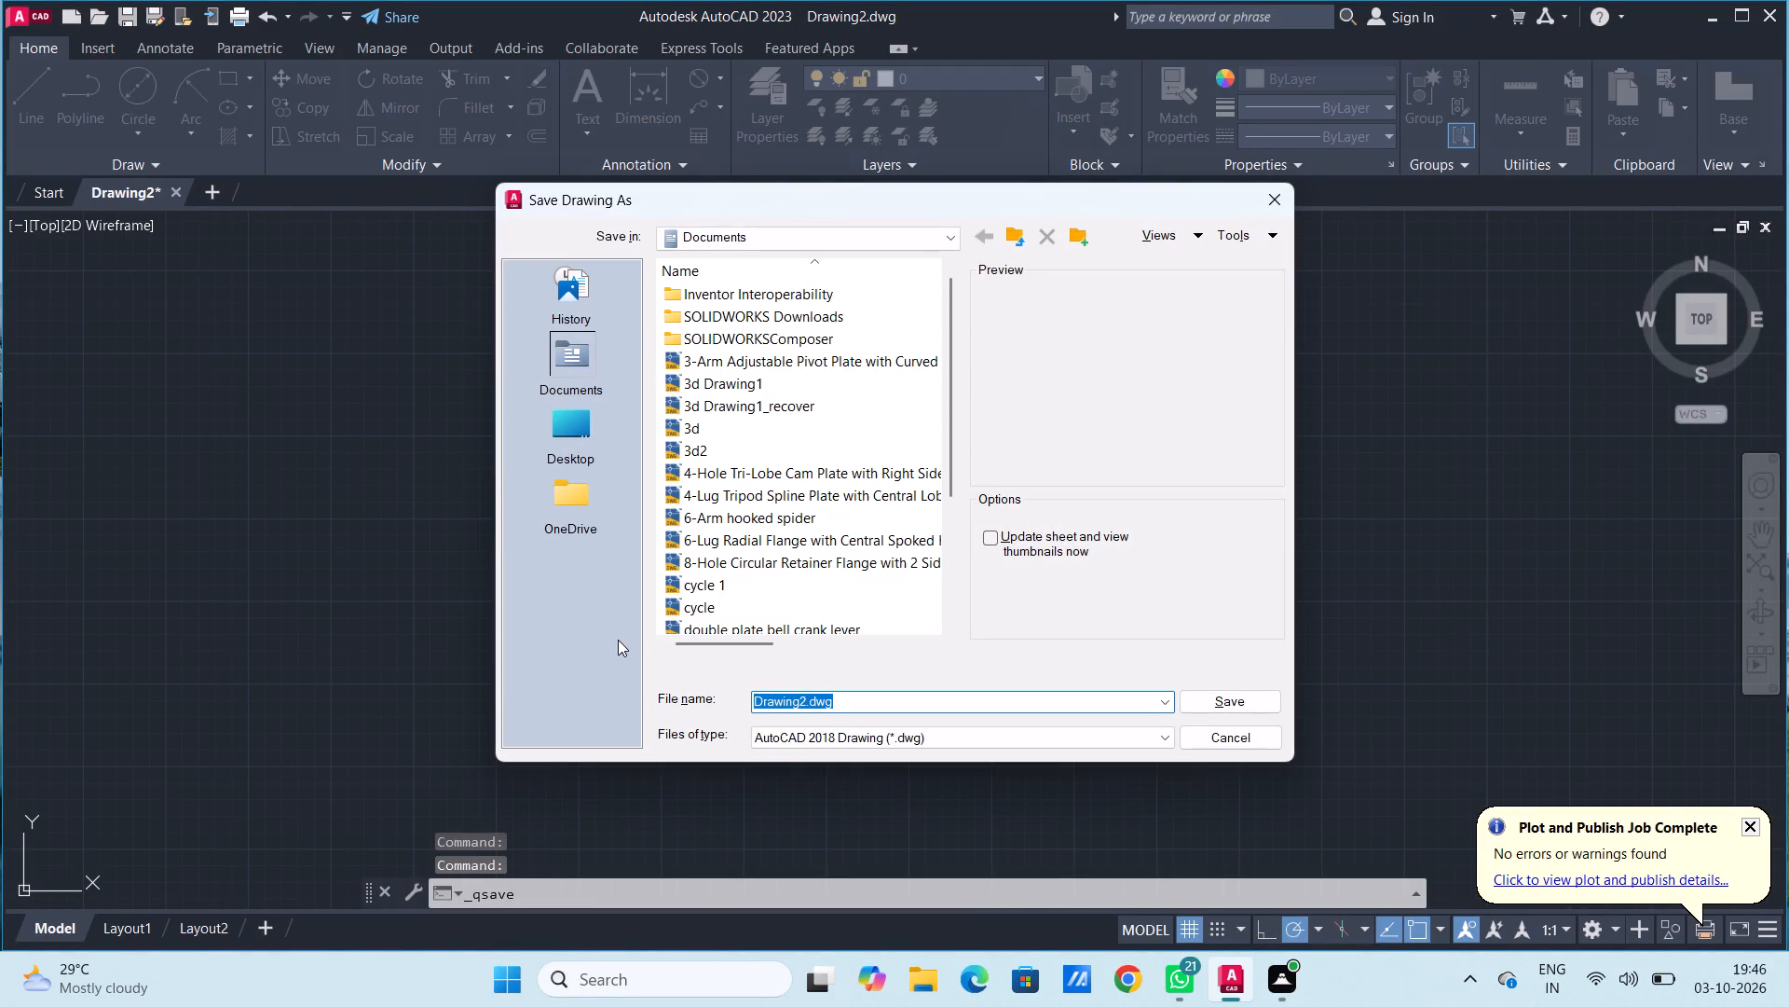
{"action": "key", "text": "ctrl+v"}
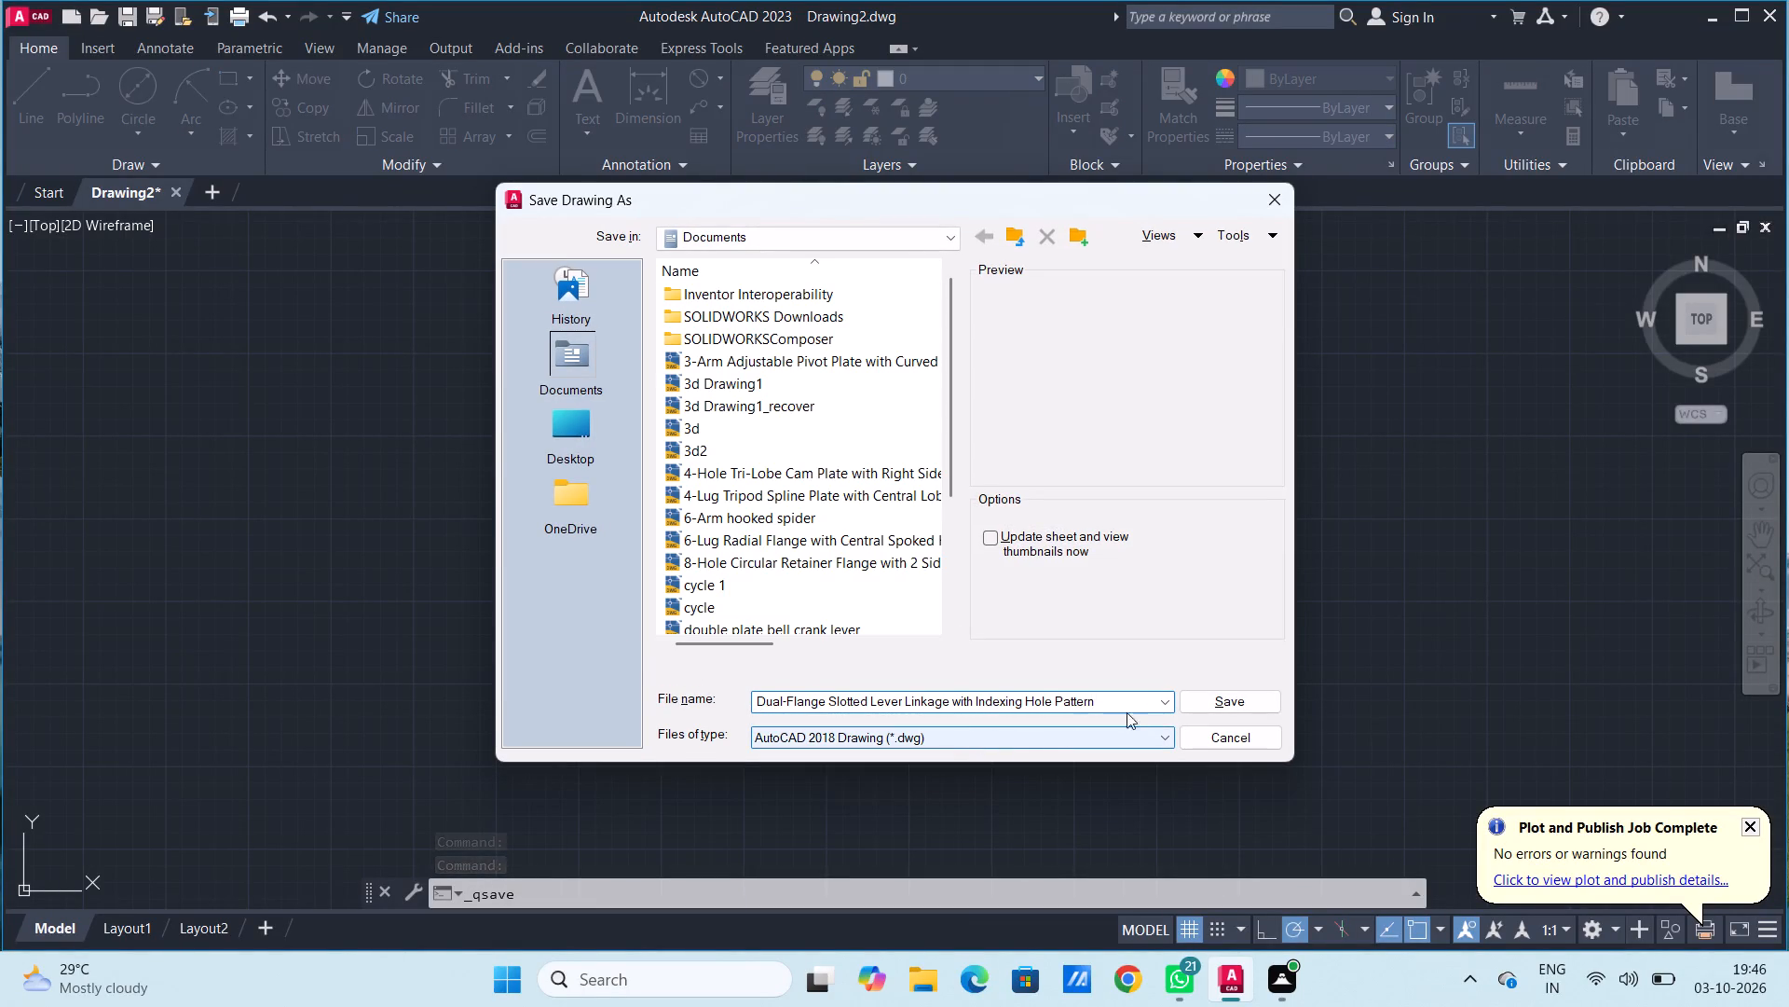
{"action": "left_click", "coordinate": [1245, 697]}
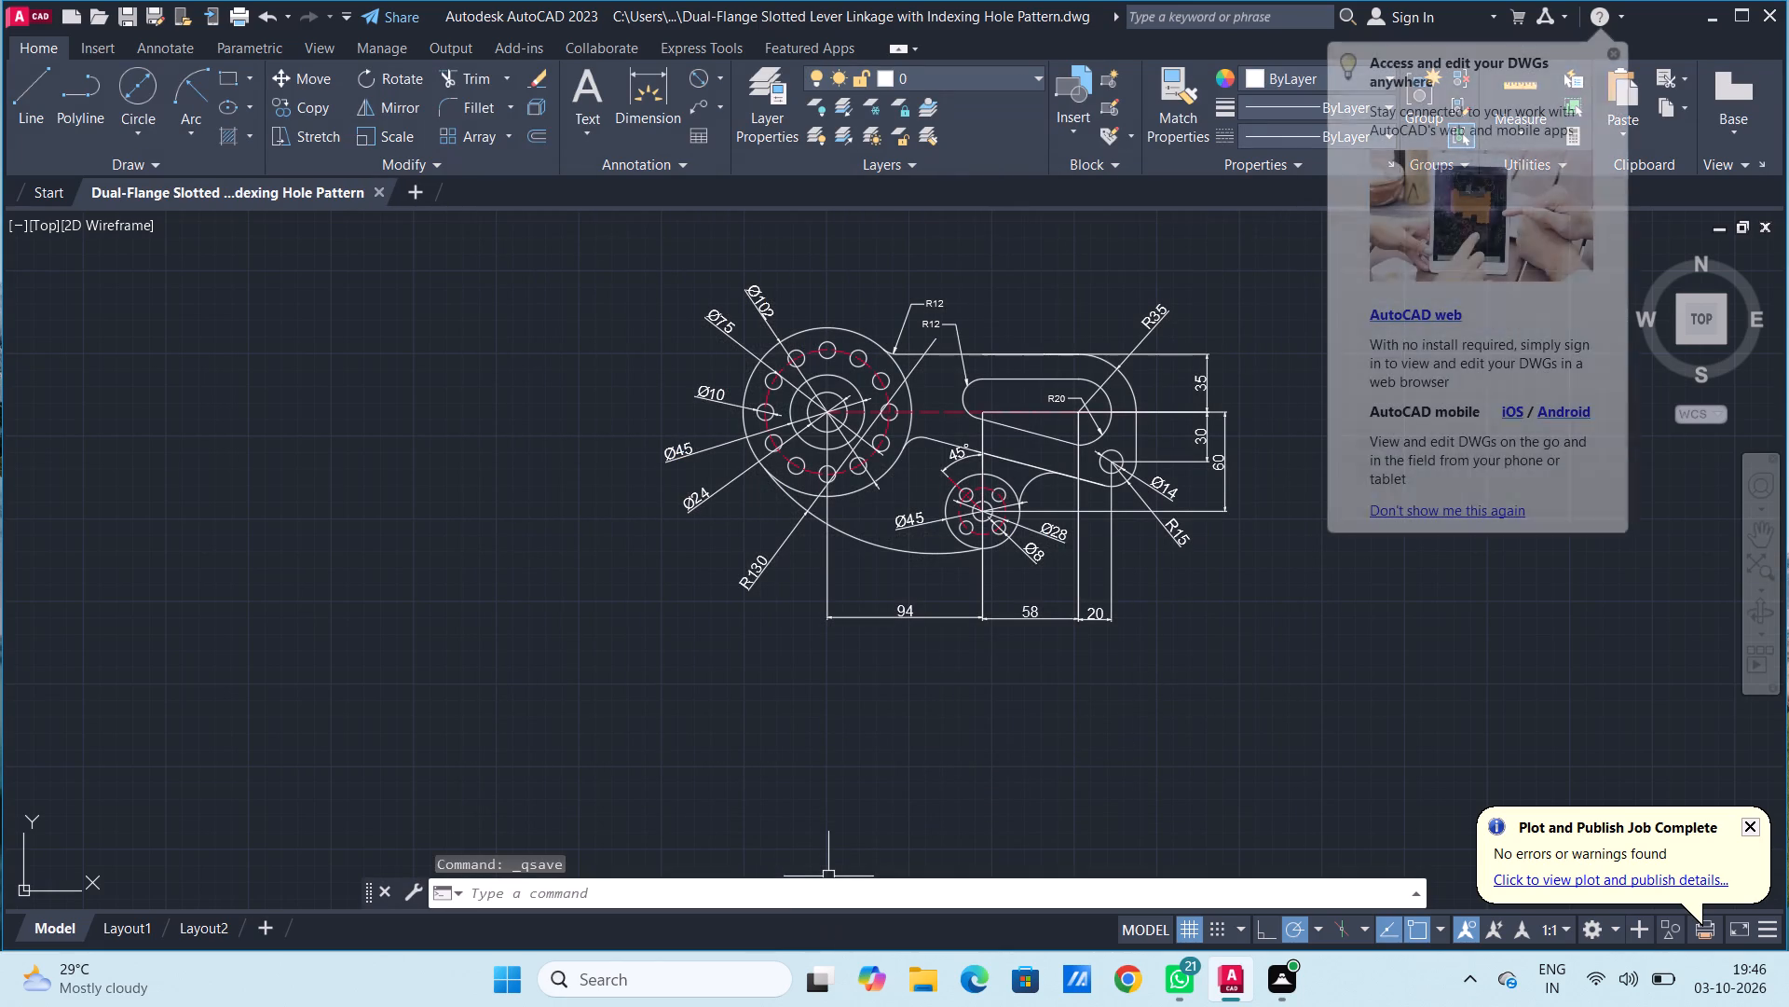
Turn off log file recording with the LOGFILEOFF command.
{"action": "left_click", "coordinate": [796, 891]}
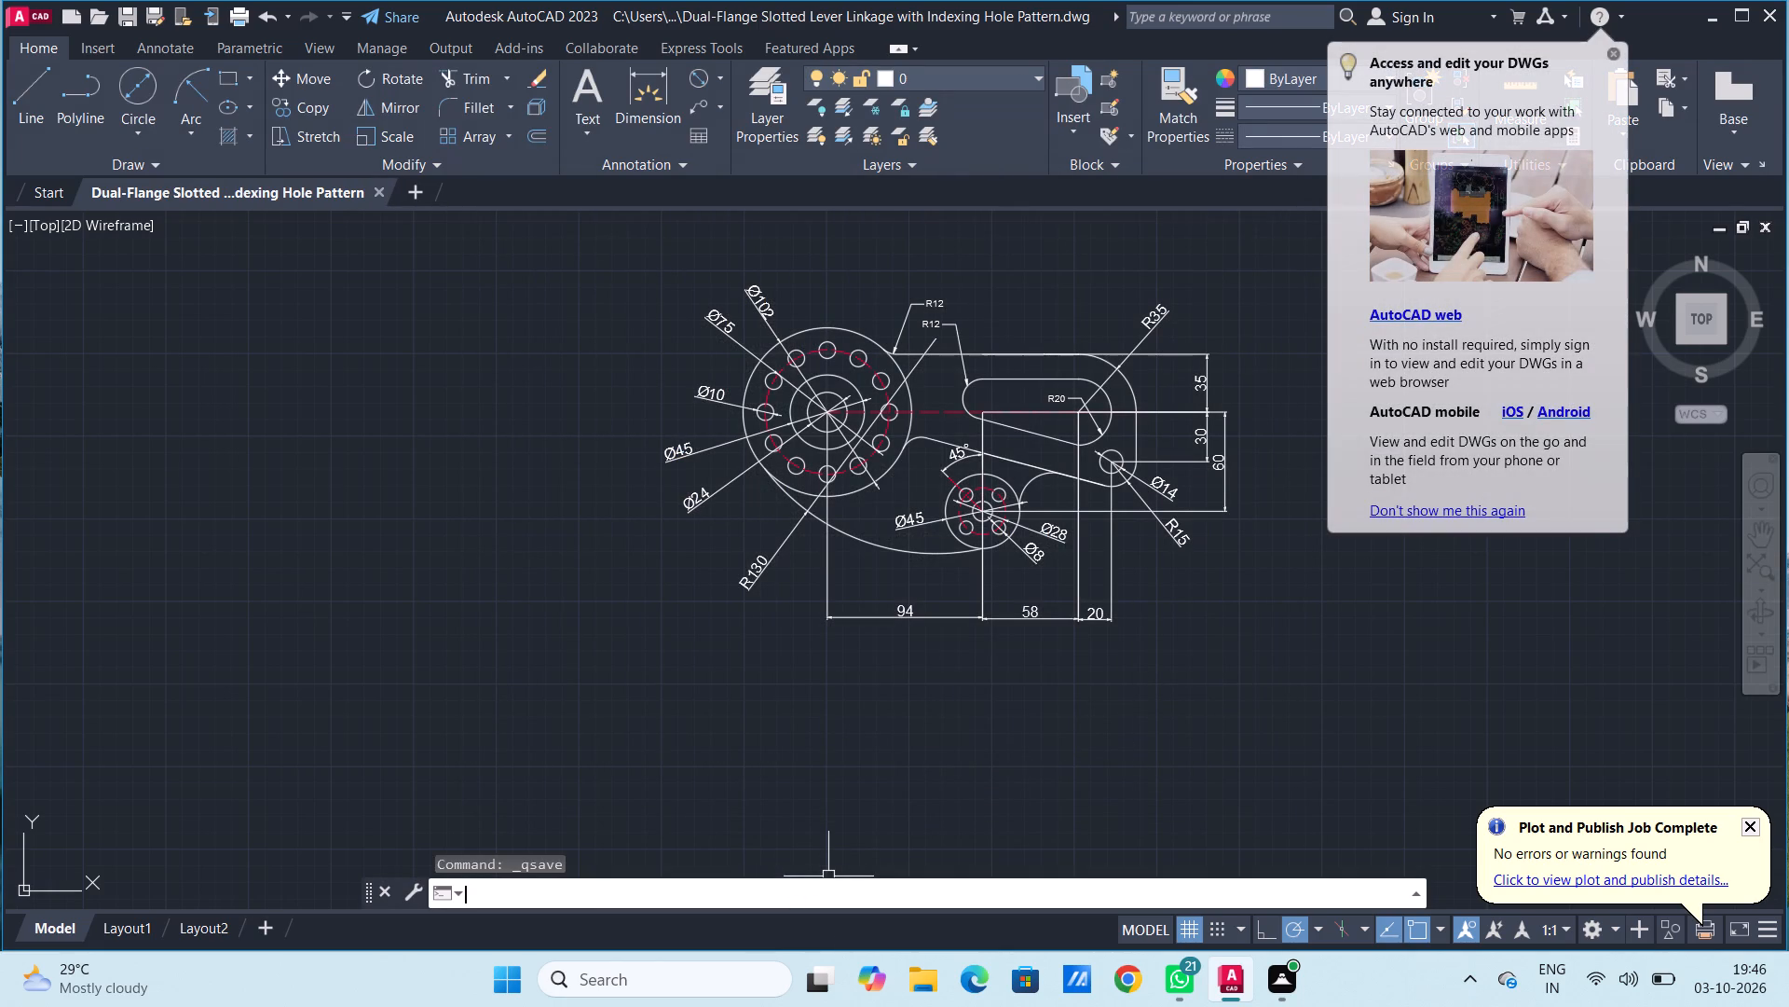
{"action": "type", "text": "log"}
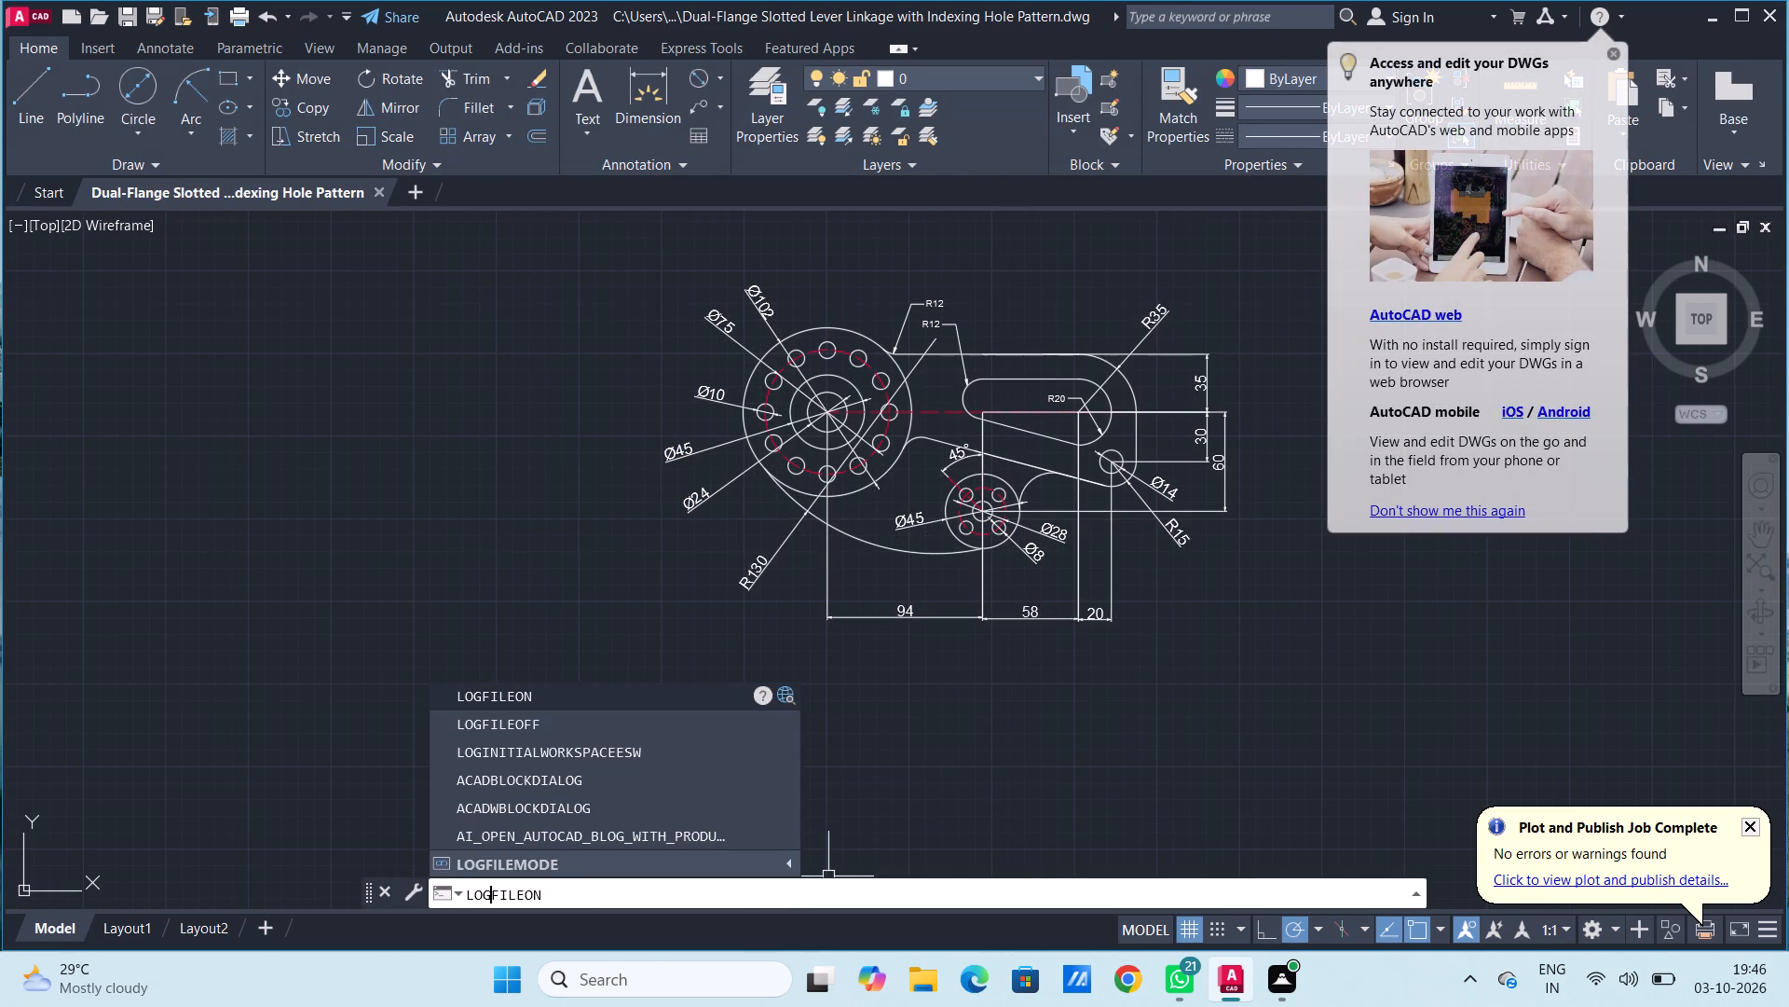
{"action": "left_click", "coordinate": [526, 720]}
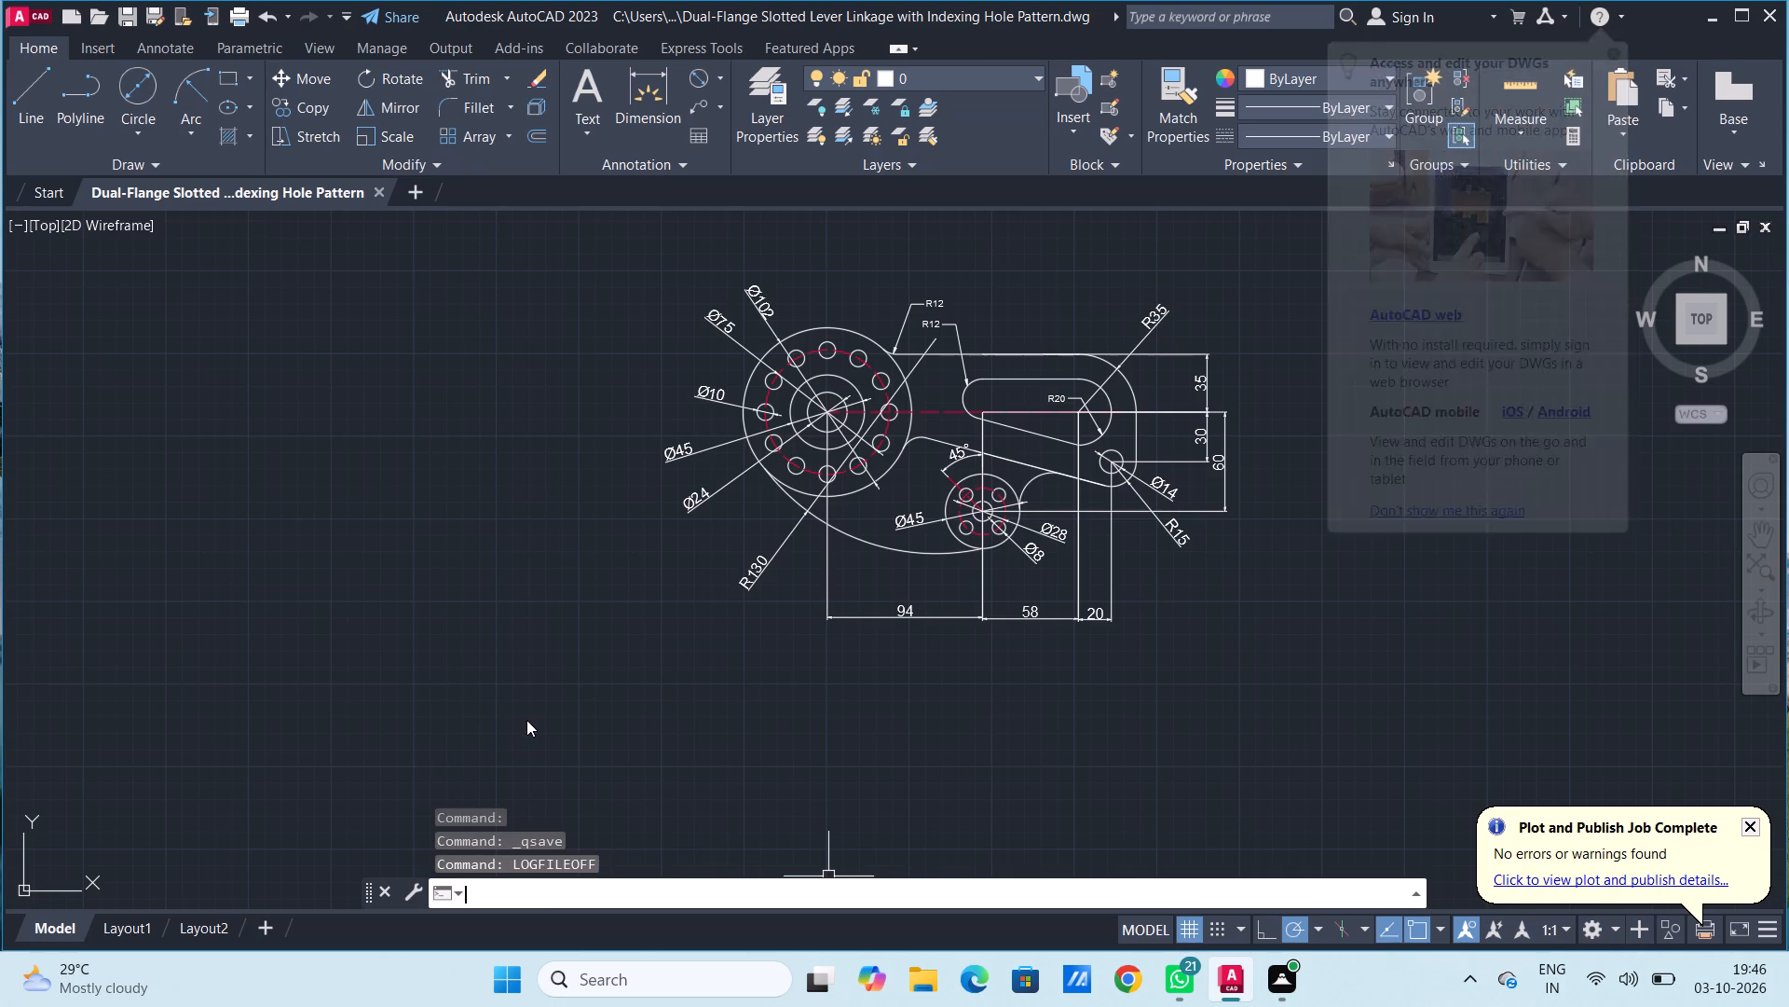
Set up a plot with DWG To PDF.pc3 on ISO expand A4 (297.00 x 210.00 MM) paper, landscape orientation and centred.
{"action": "left_click", "coordinate": [577, 904]}
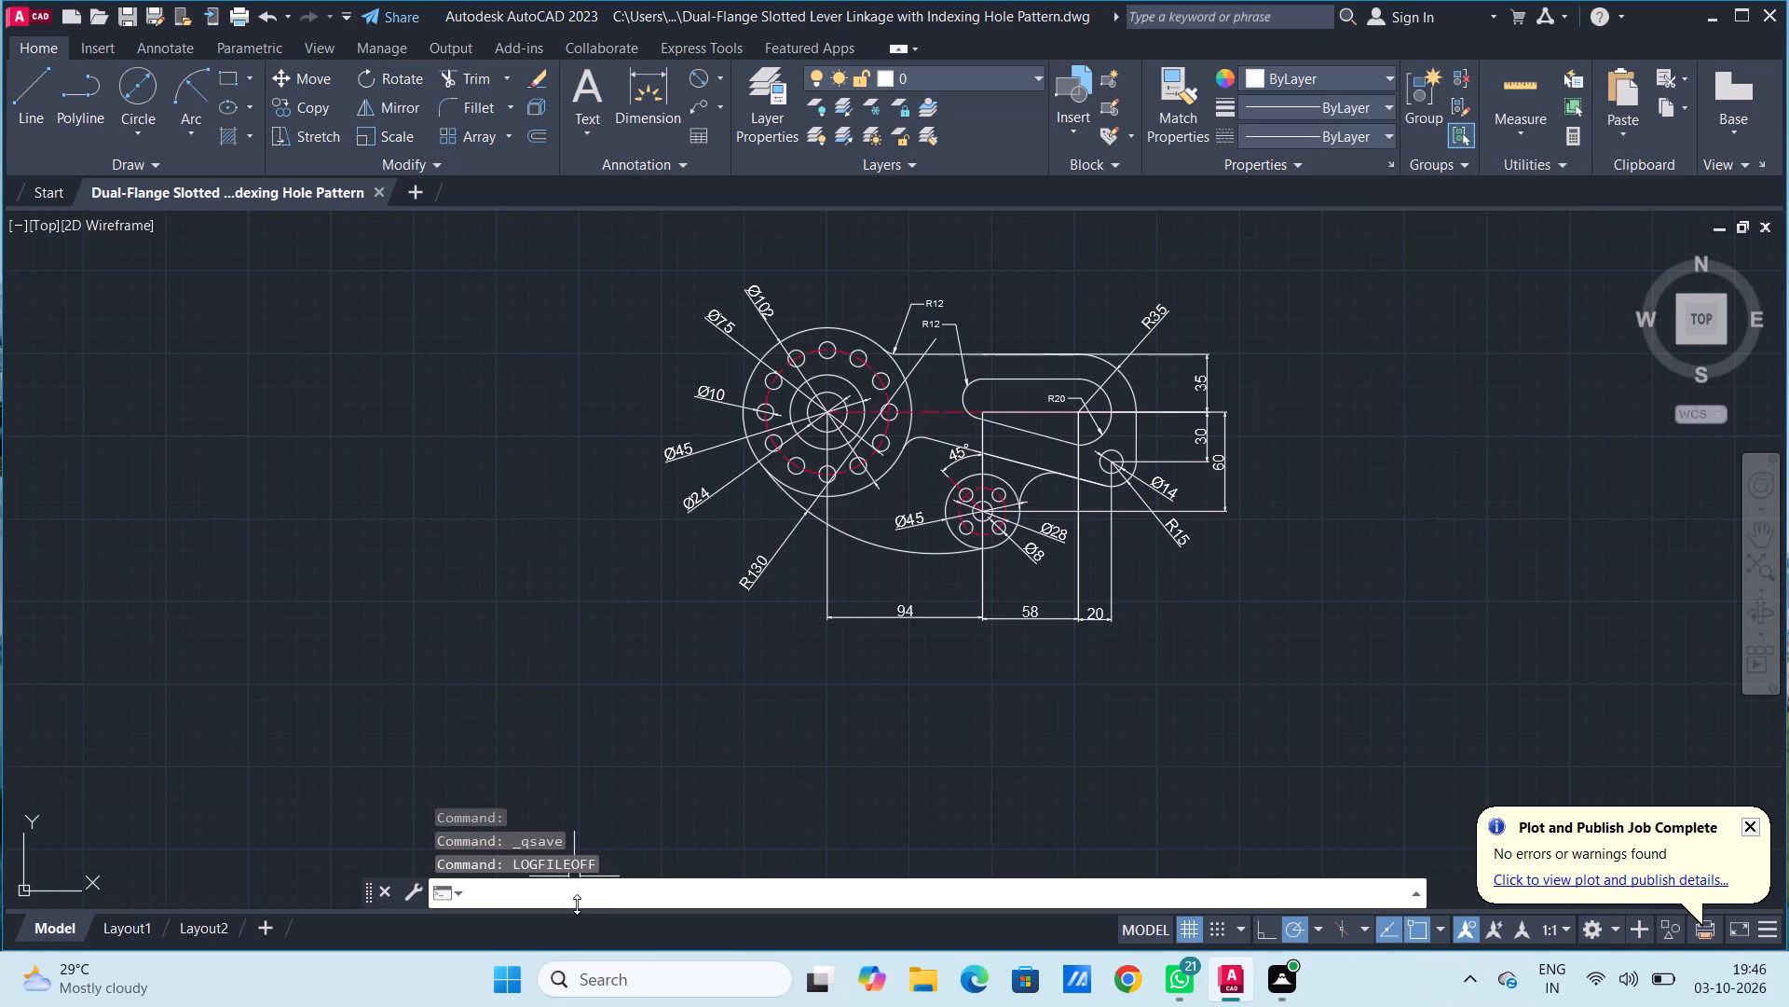
{"action": "type", "text": "plot"}
{"action": "key", "text": "Return"}
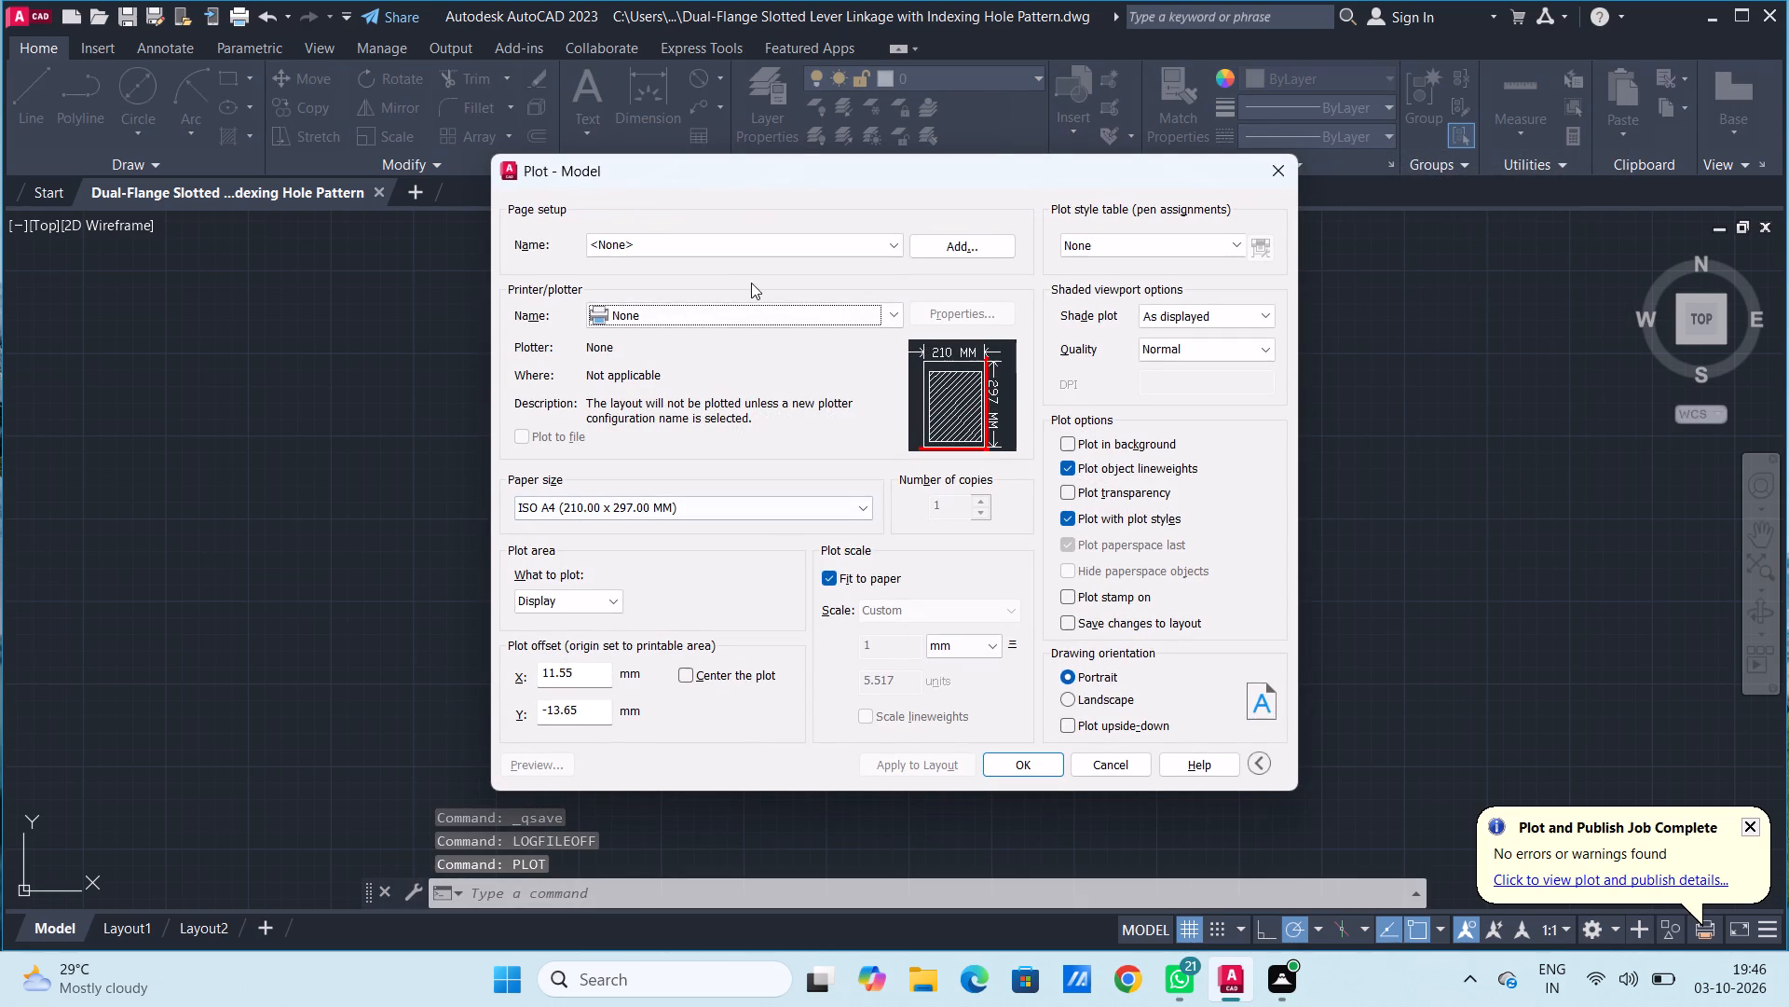
{"action": "left_click", "coordinate": [754, 314]}
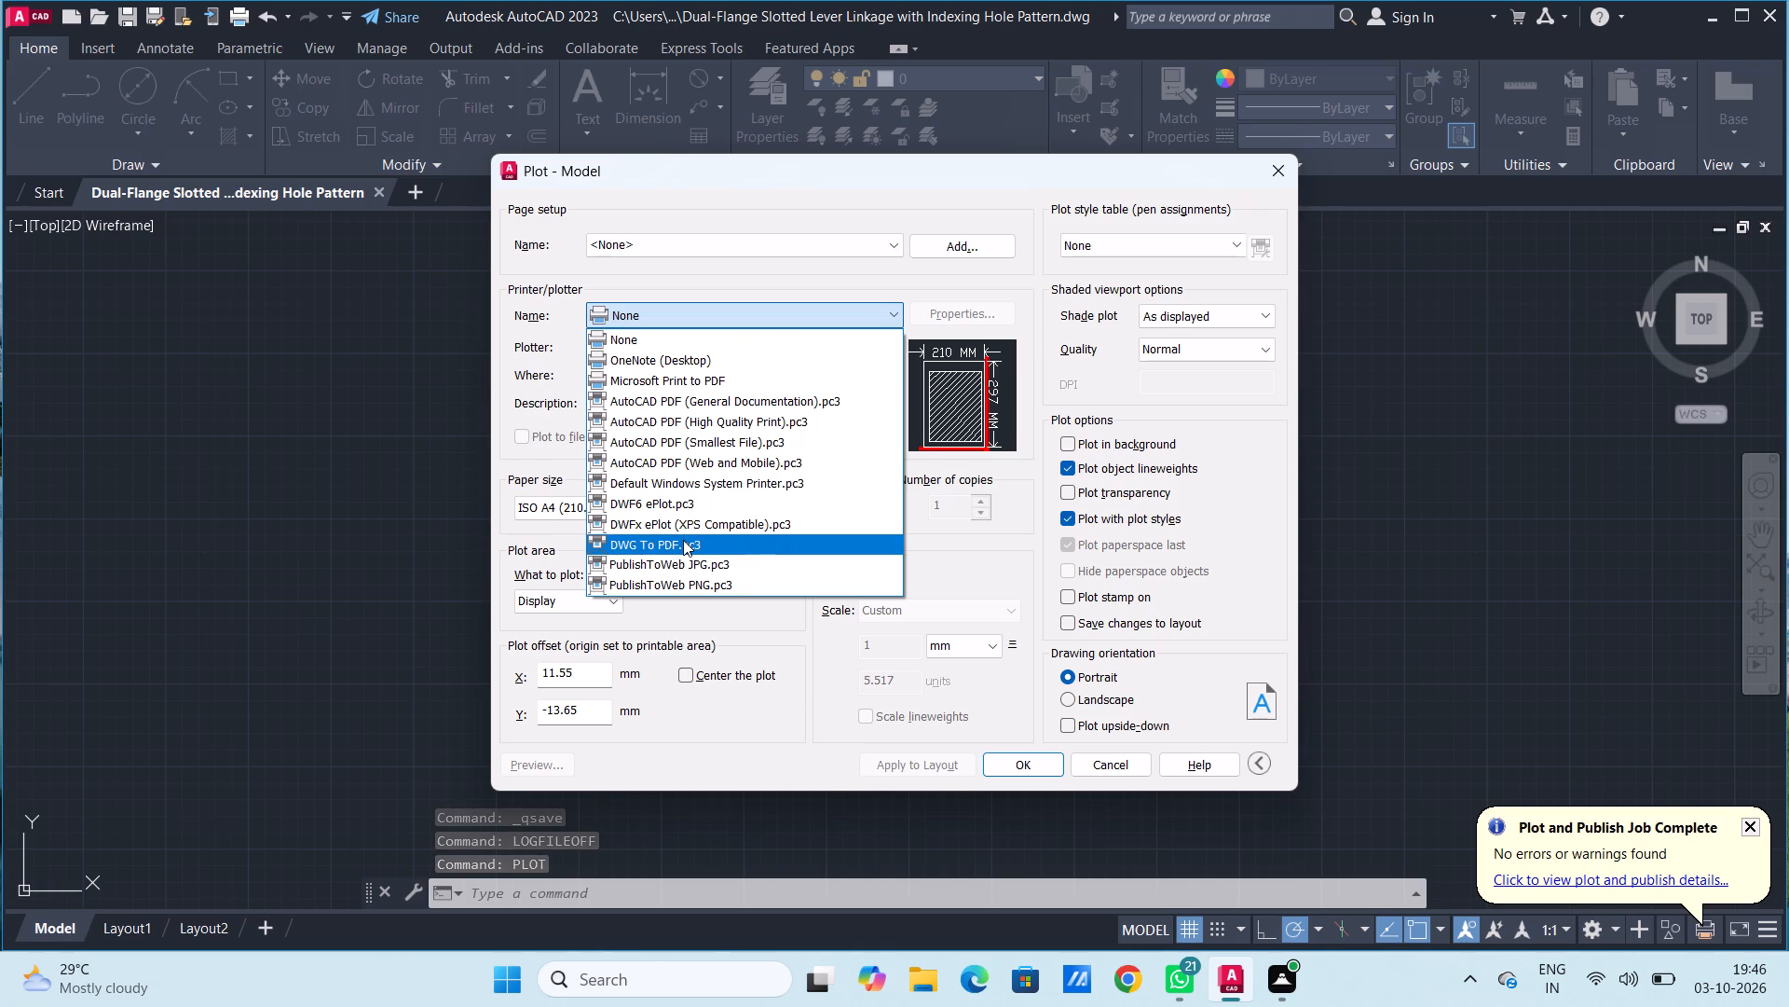
{"action": "left_click", "coordinate": [683, 540]}
{"action": "left_click", "coordinate": [680, 505]}
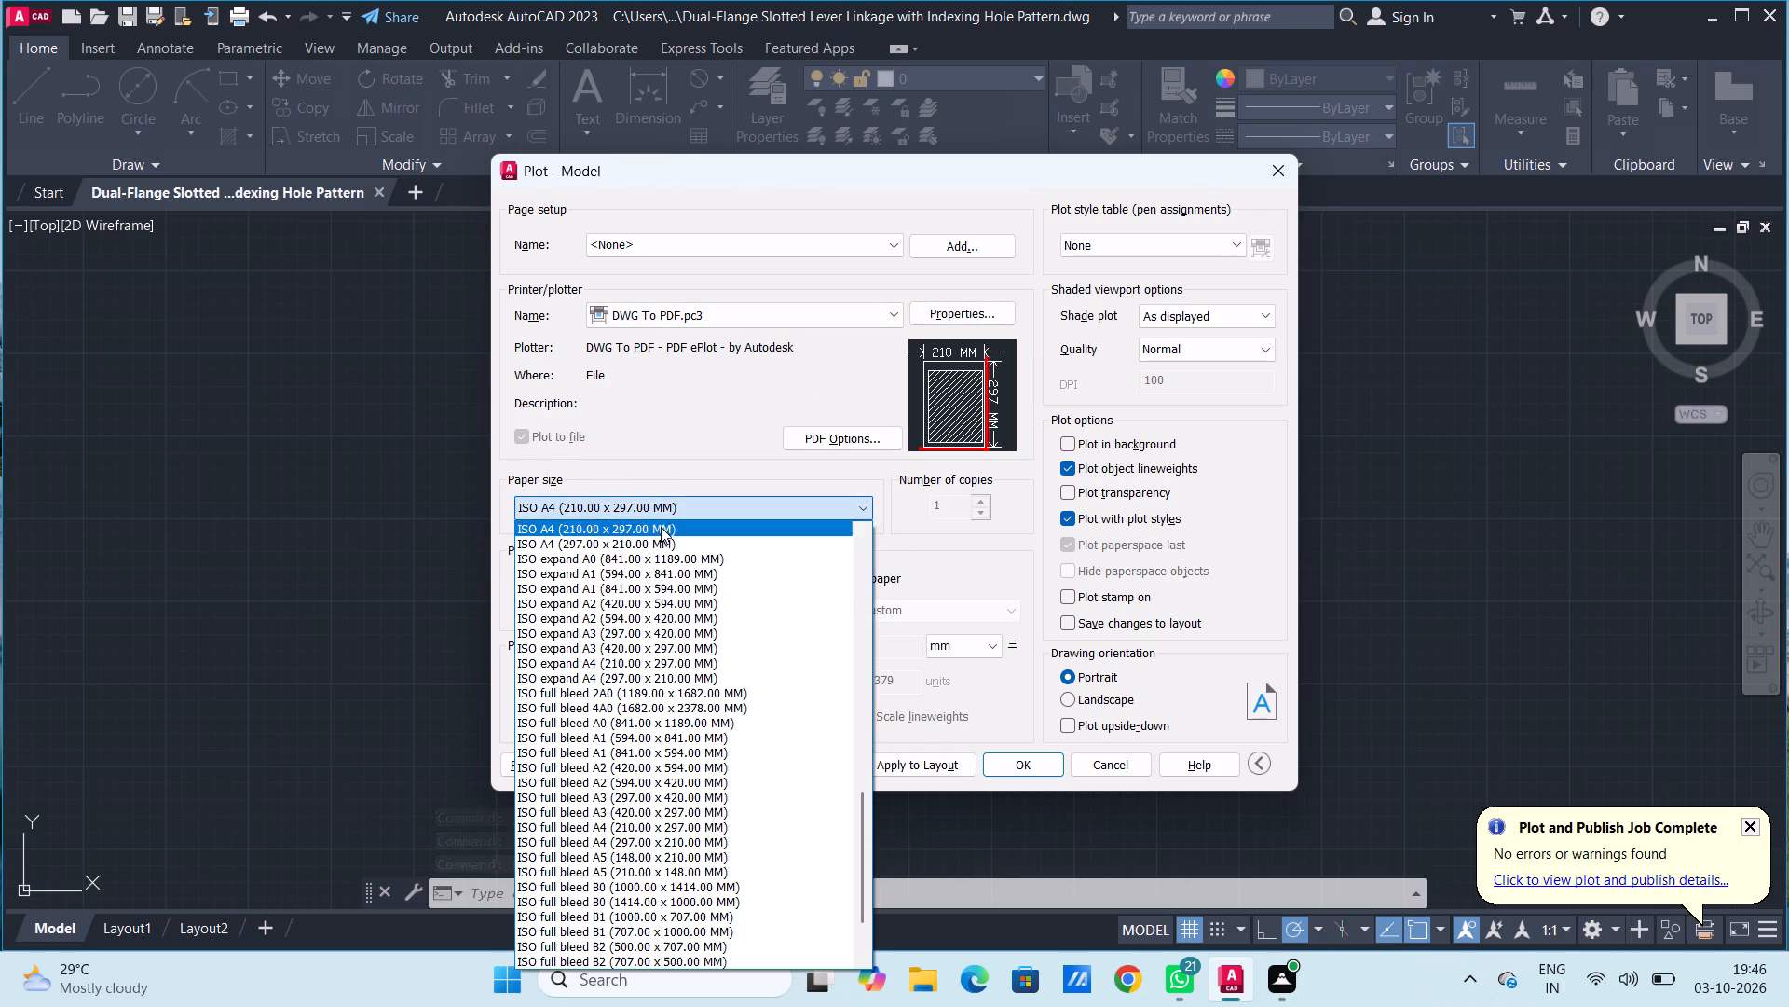
{"action": "left_click", "coordinate": [589, 679]}
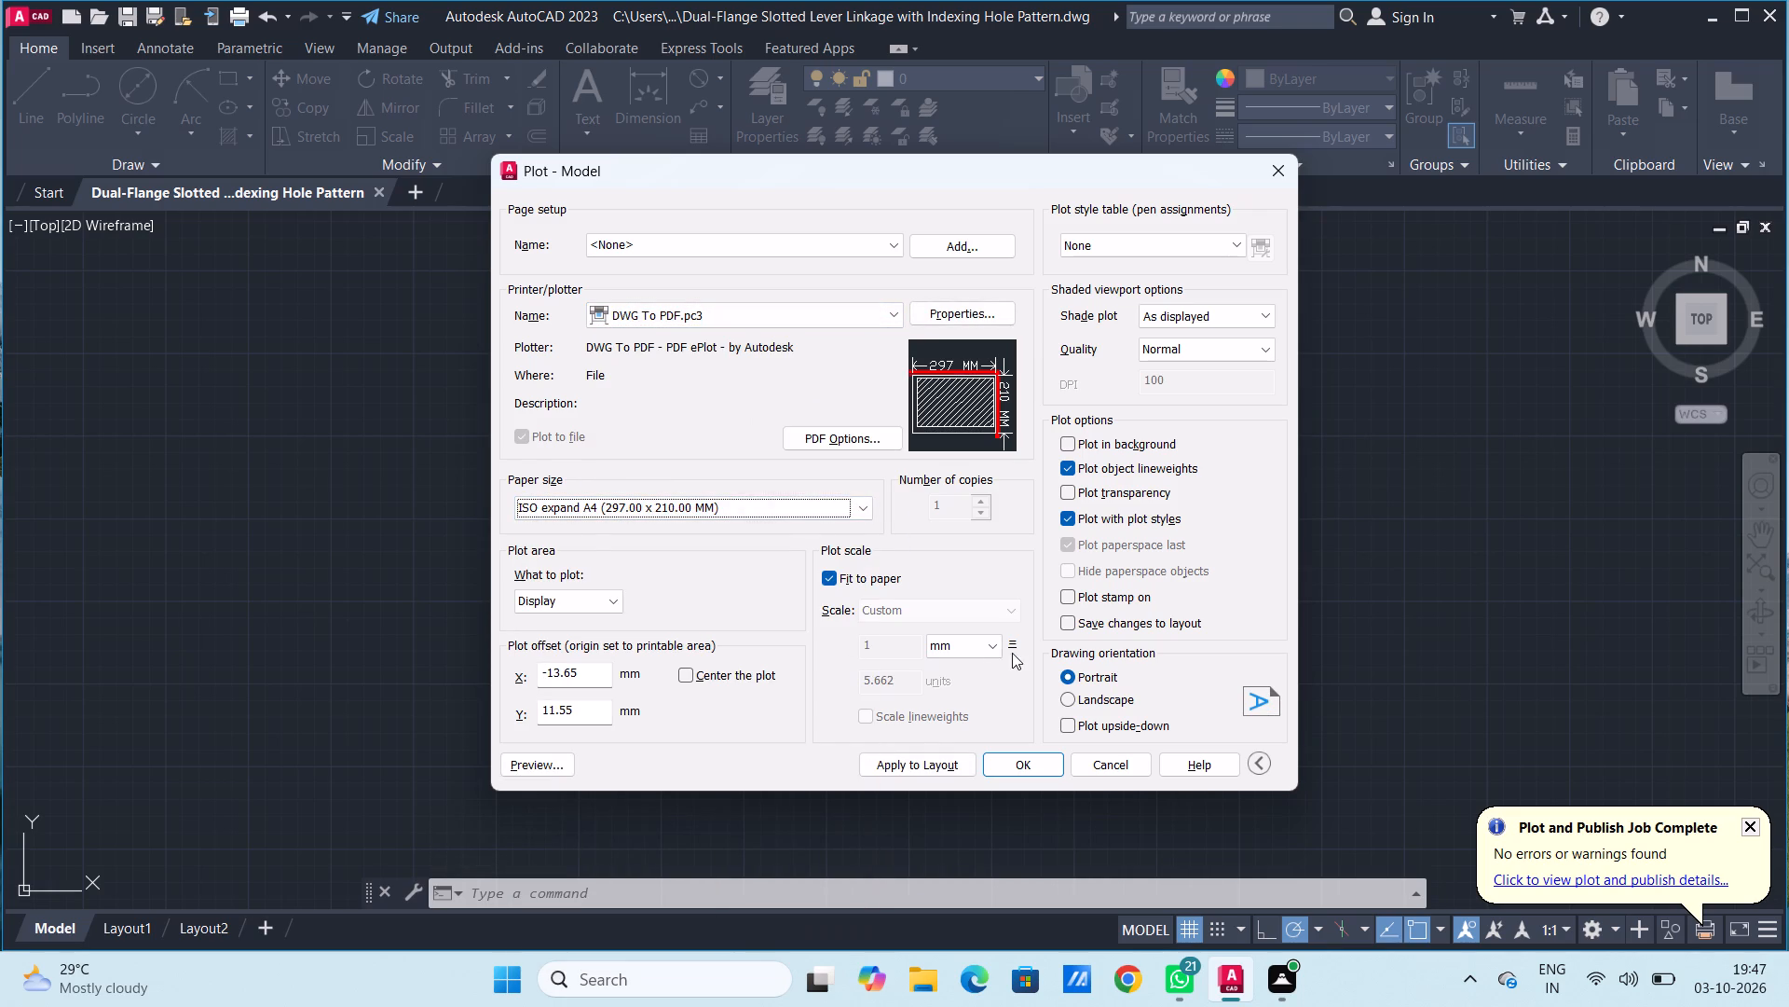
{"action": "left_click", "coordinate": [1065, 697]}
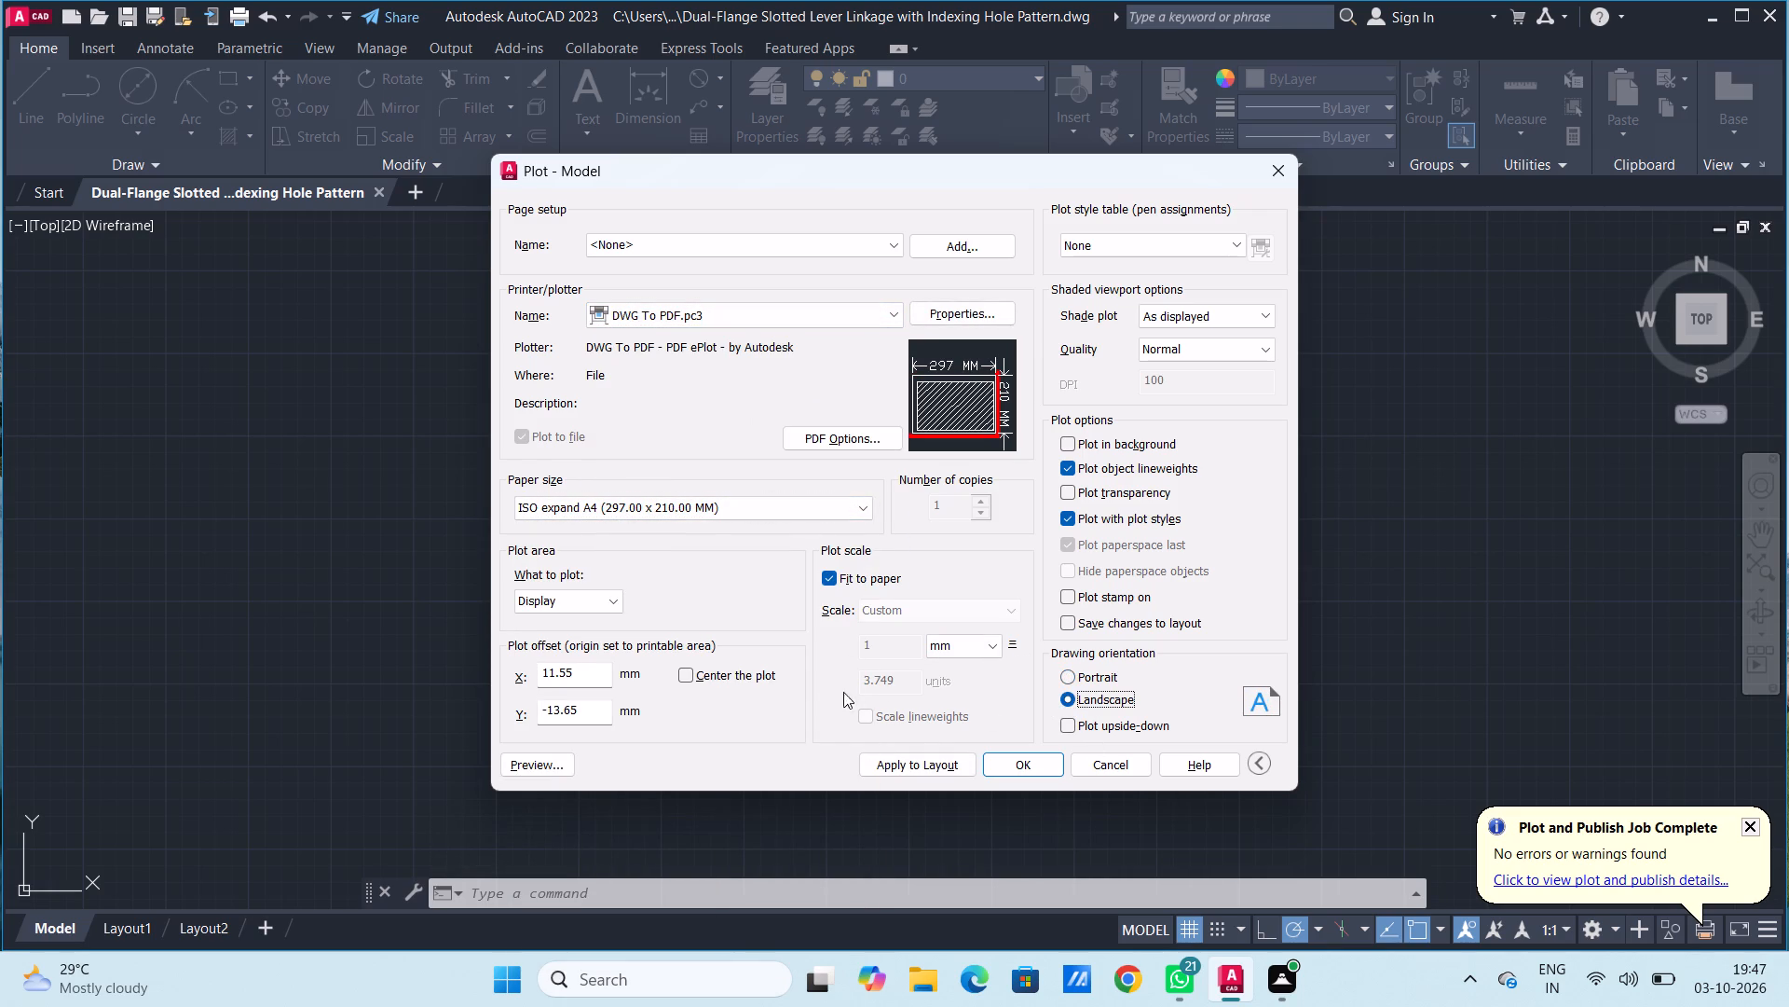
{"action": "left_click", "coordinate": [688, 673]}
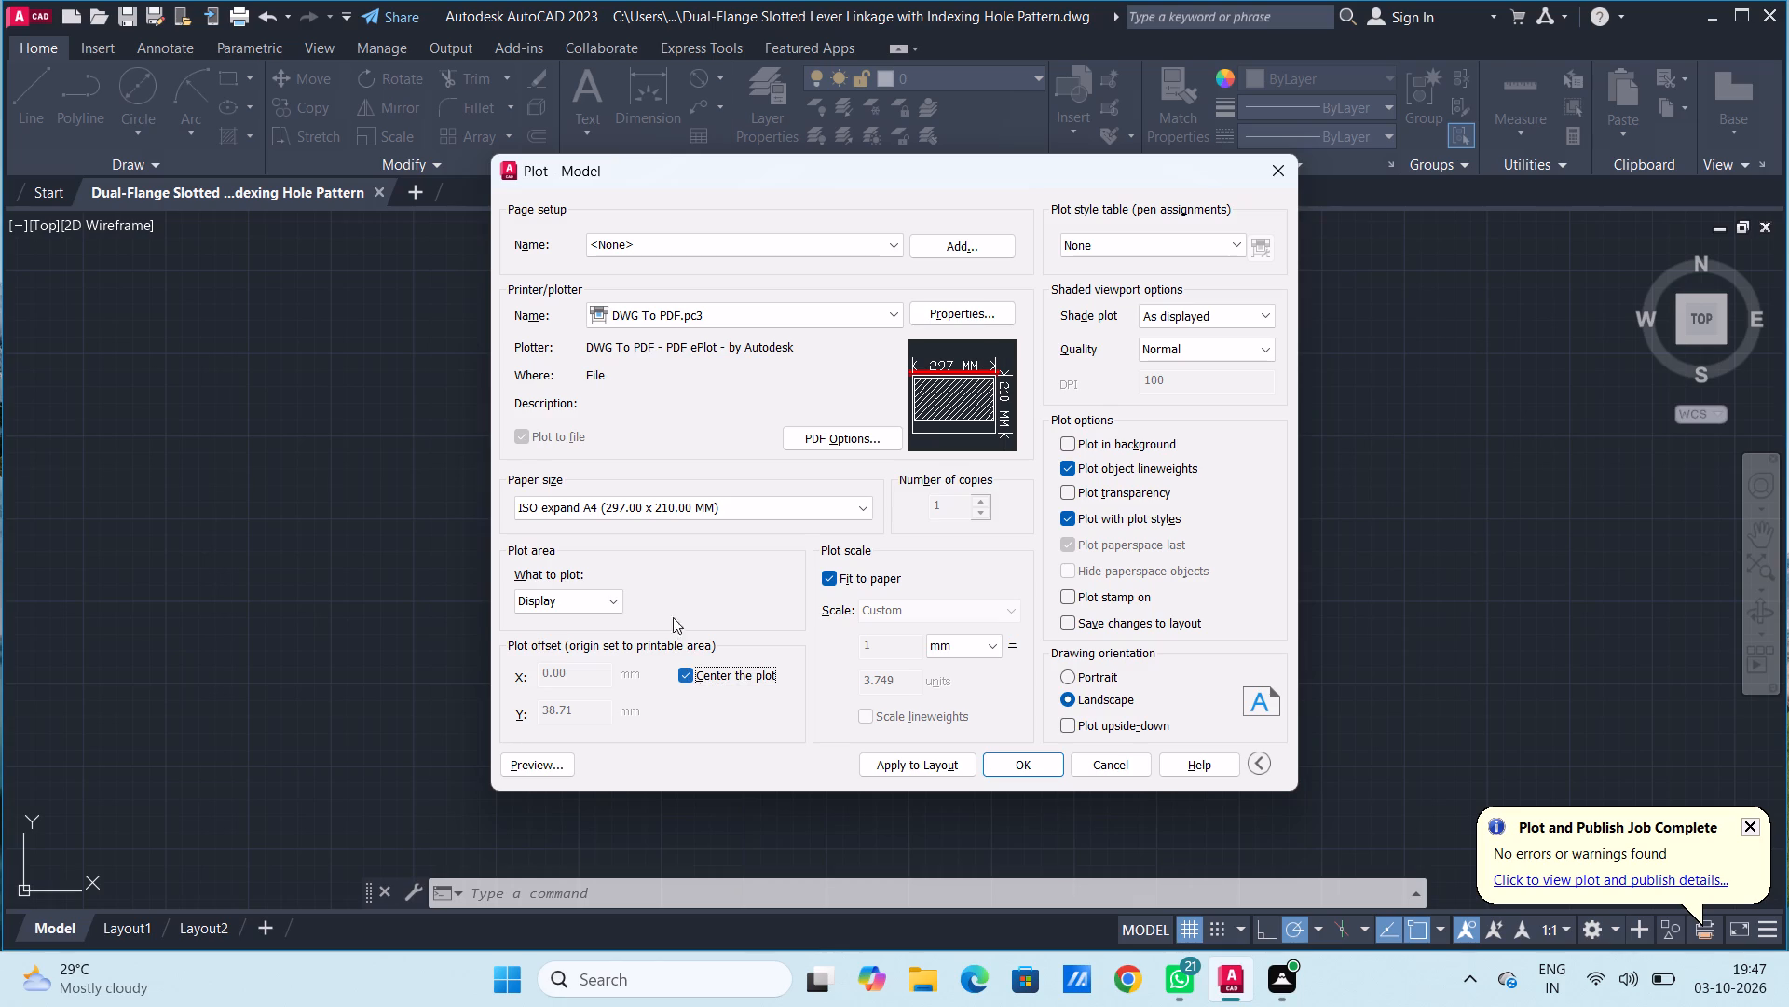
Set the plot area to a window enclosing the whole part and all its dimensions.
{"action": "left_click", "coordinate": [600, 603]}
{"action": "left_click", "coordinate": [589, 665]}
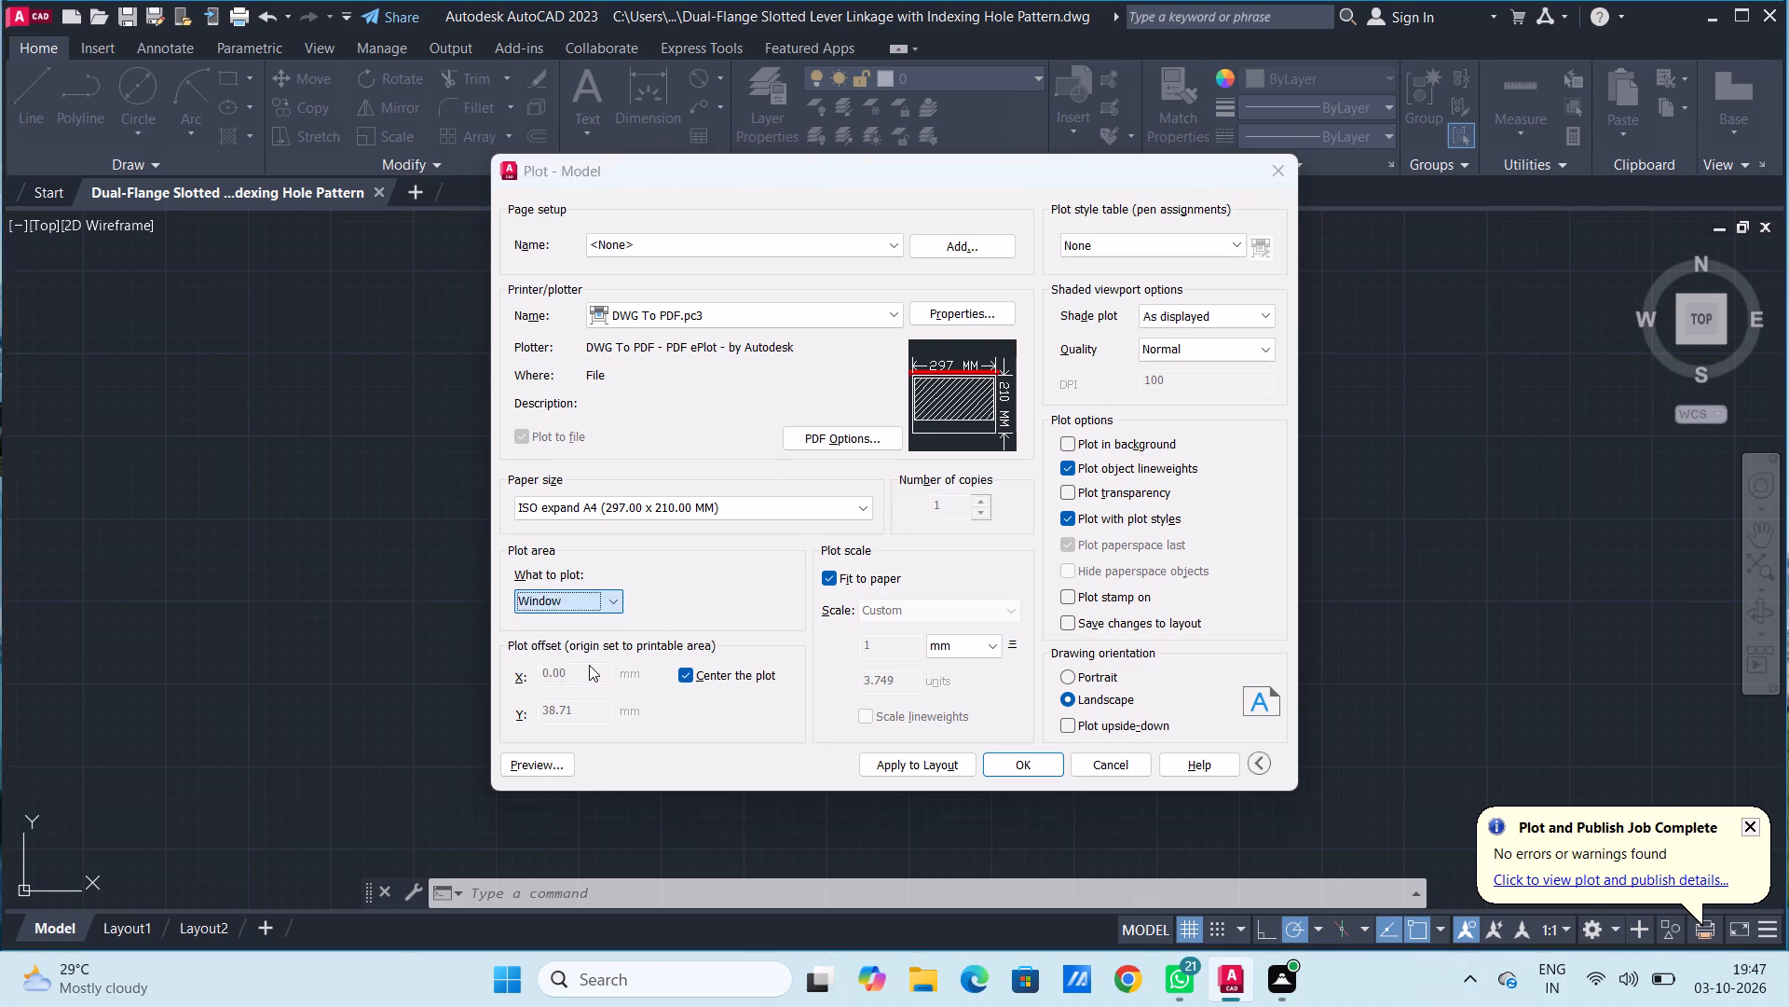
{"action": "middle_click_drag", "start_coordinate": [964, 293], "coordinate": [968, 312]}
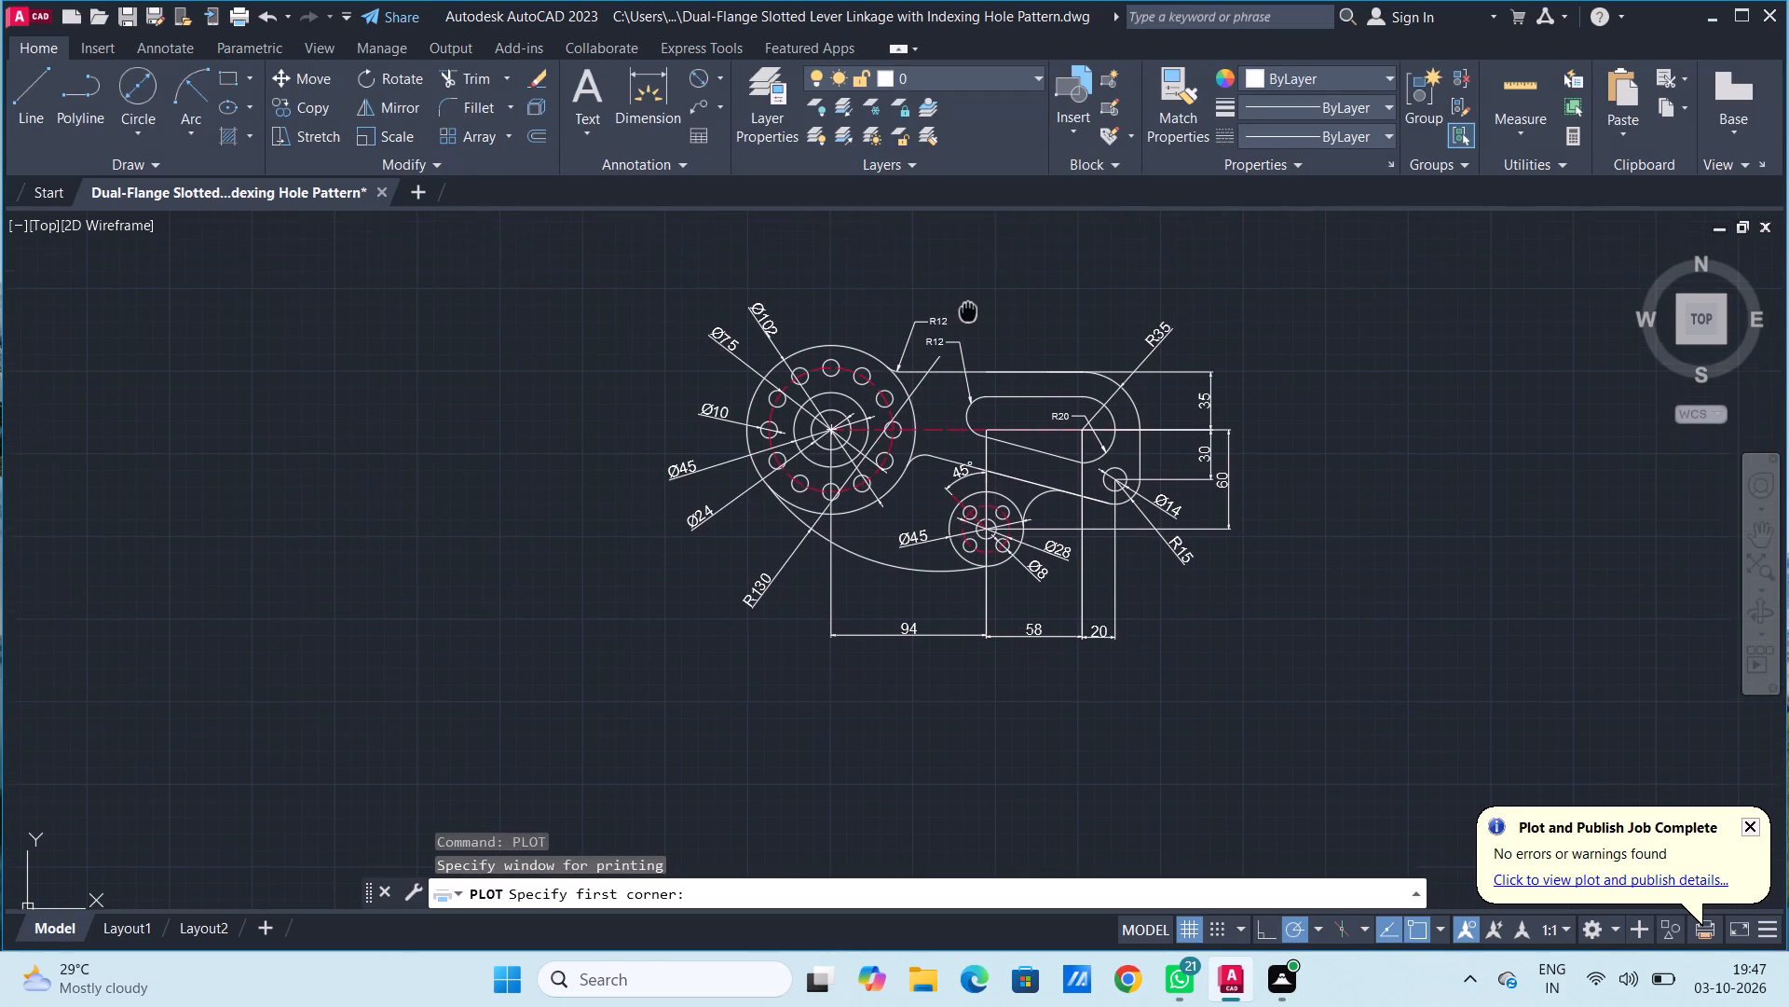
{"action": "middle_click_drag", "start_coordinate": [968, 312], "coordinate": [968, 337]}
{"action": "scroll", "coordinate": [1014, 438], "scroll_direction": "up", "scroll_amount": 1}
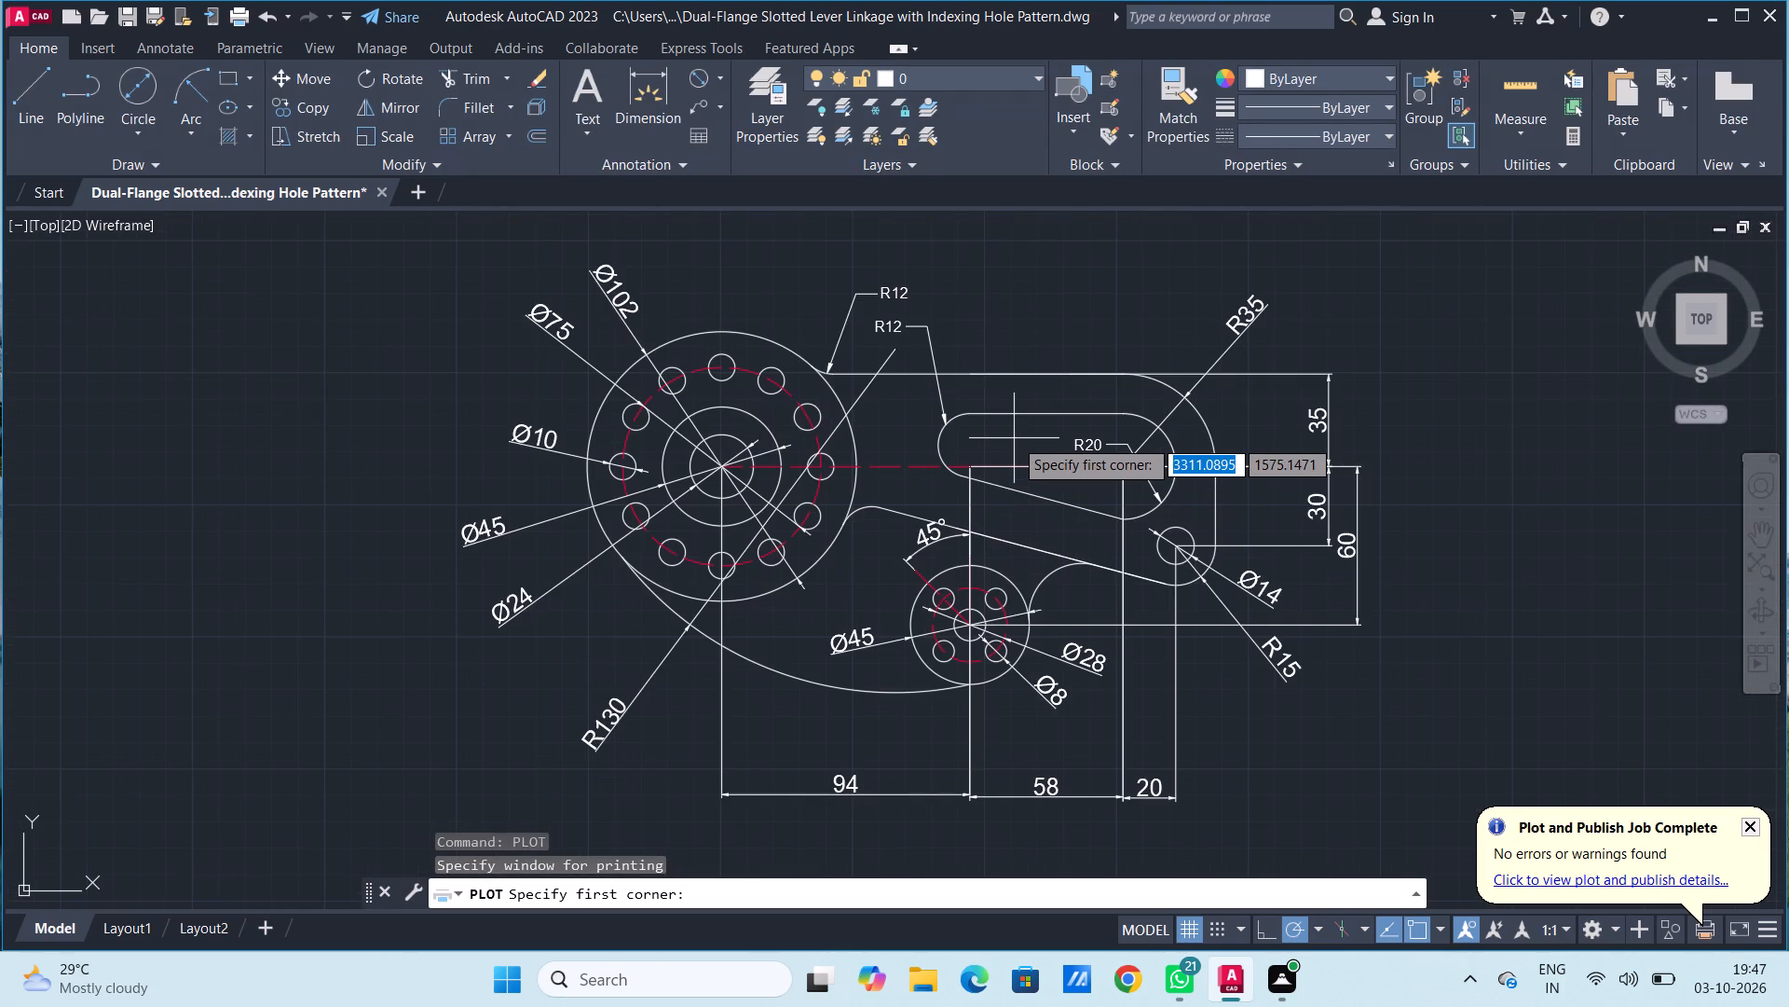
{"action": "scroll", "coordinate": [1014, 438], "scroll_direction": "down", "scroll_amount": 1}
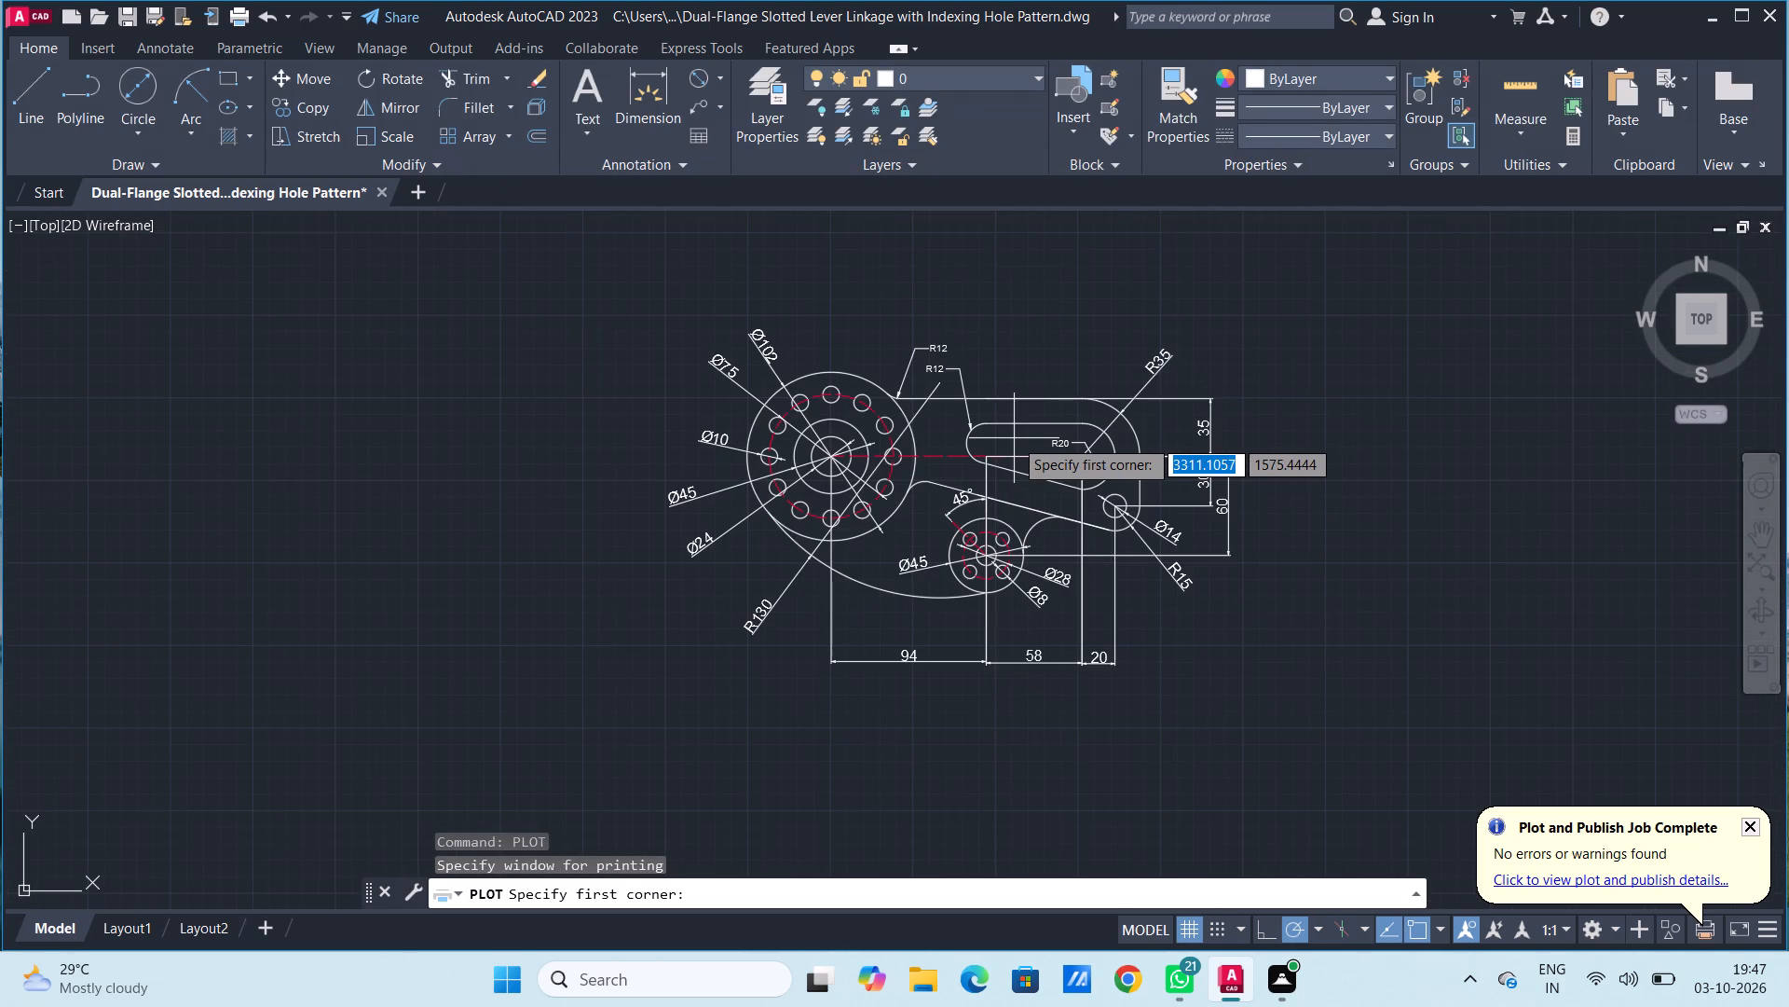
{"action": "scroll", "coordinate": [1014, 438], "scroll_direction": "up", "scroll_amount": 1}
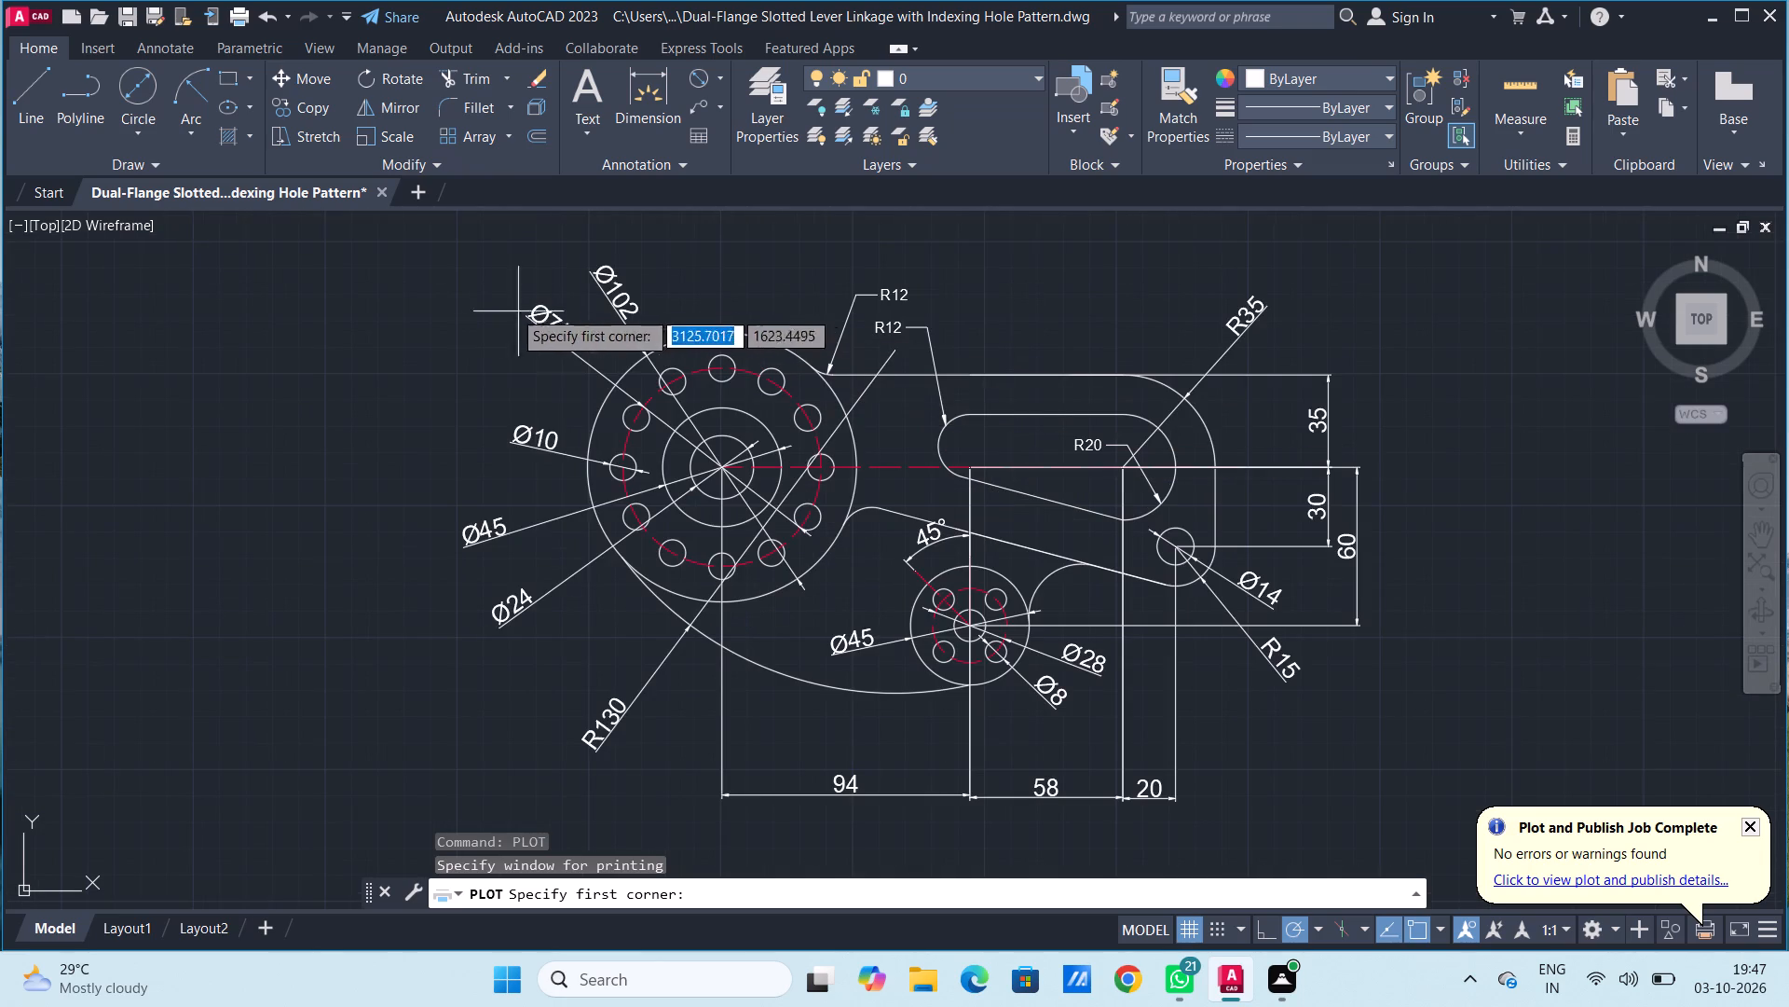
{"action": "left_click", "coordinate": [430, 214]}
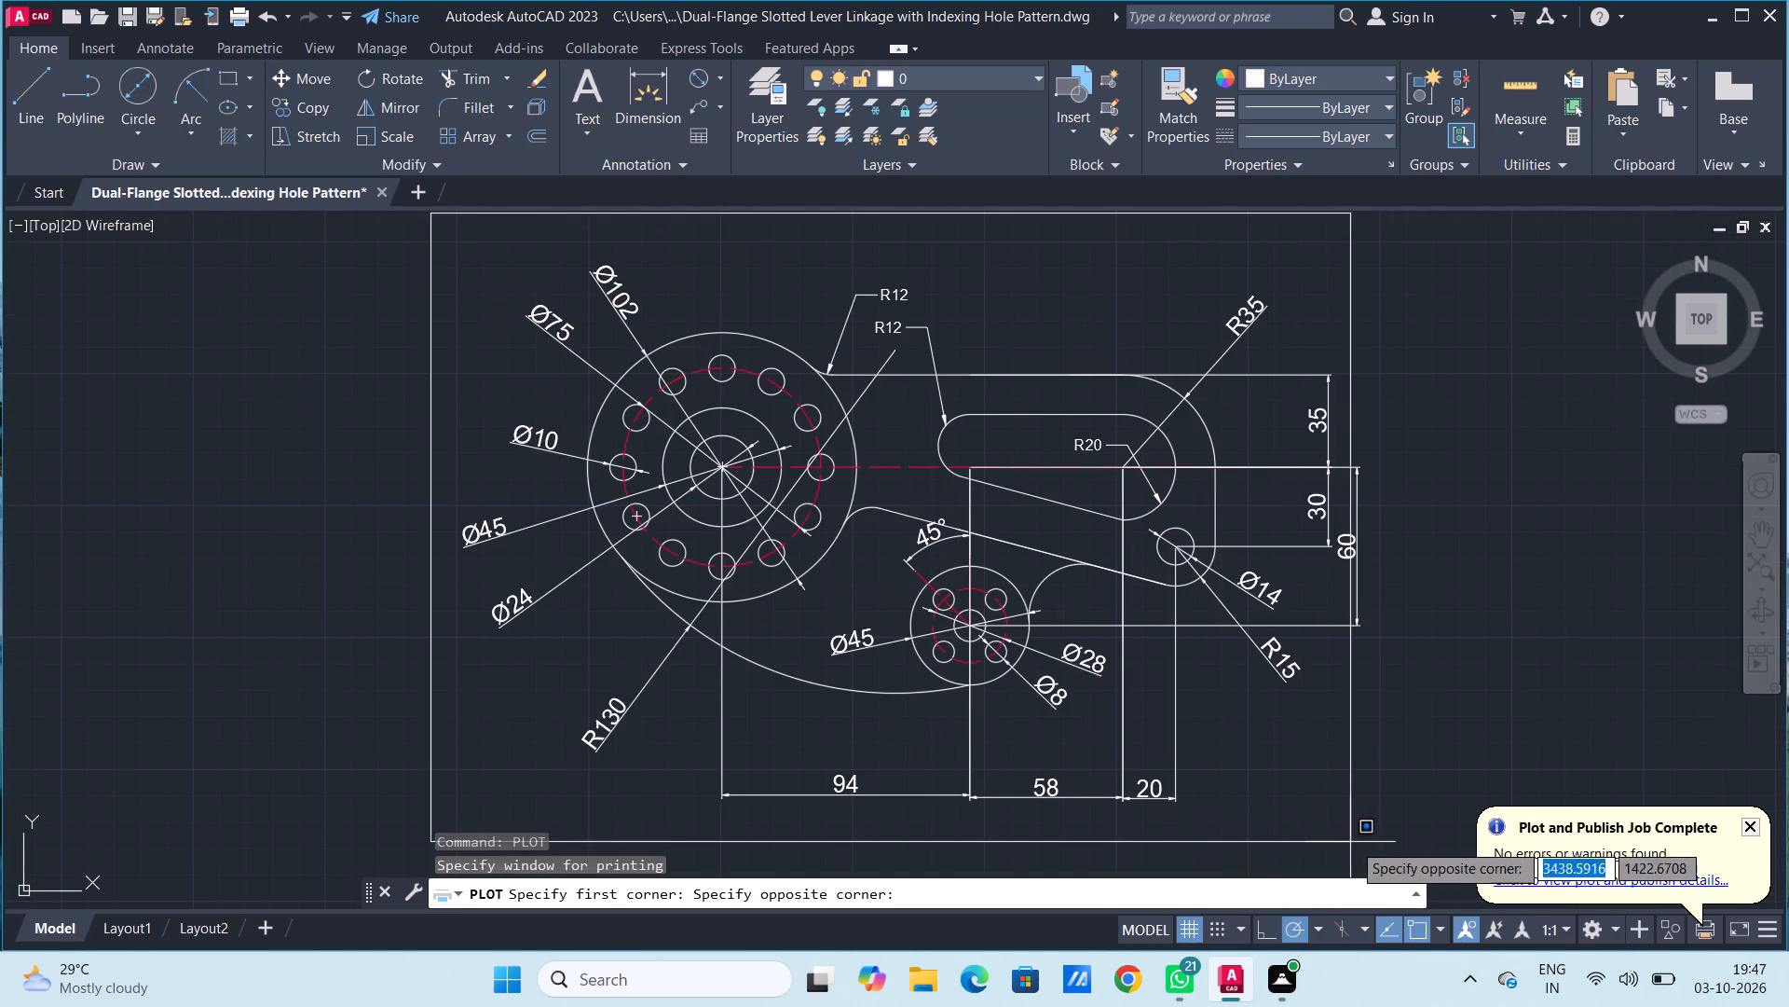
{"action": "left_click", "coordinate": [1427, 854]}
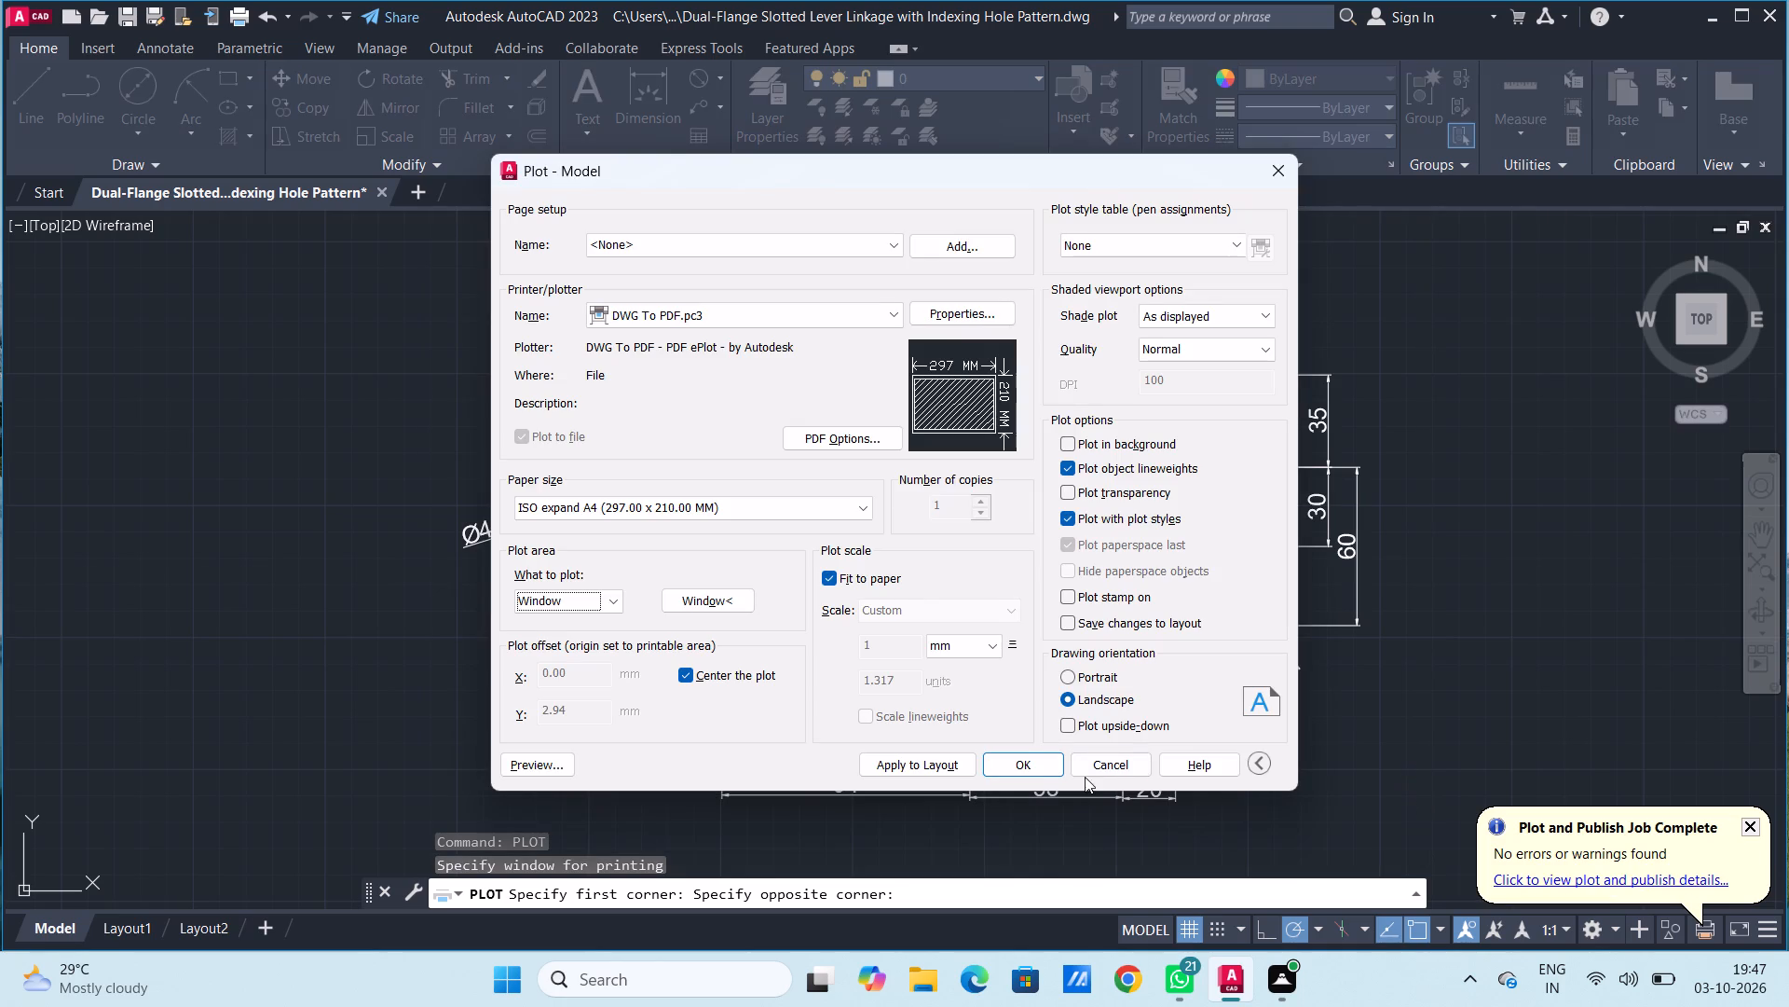
Plot the drawing to a PDF file under the offered name and dismiss the app chooser without opening the PDF.
{"action": "left_click", "coordinate": [1027, 759]}
{"action": "left_click", "coordinate": [1228, 701]}
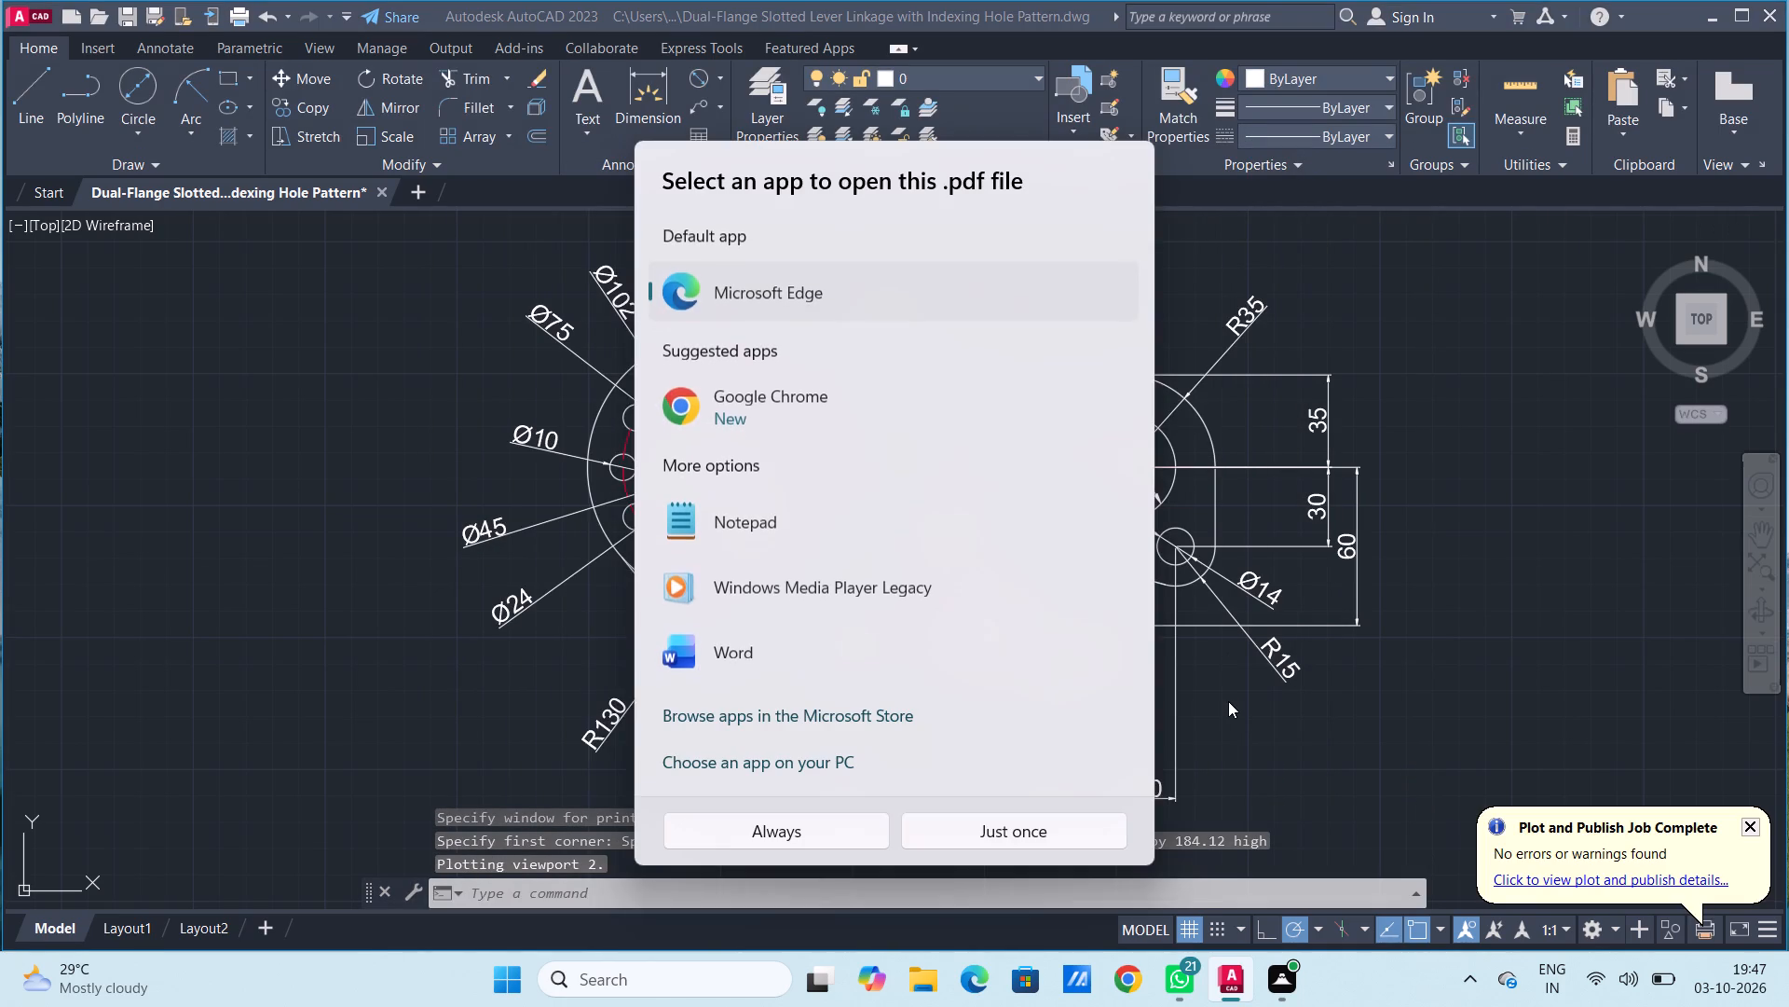
{"action": "scroll", "coordinate": [1228, 701], "scroll_direction": "down", "scroll_amount": 3}
{"action": "scroll", "coordinate": [1240, 730], "scroll_direction": "up", "scroll_amount": 3}
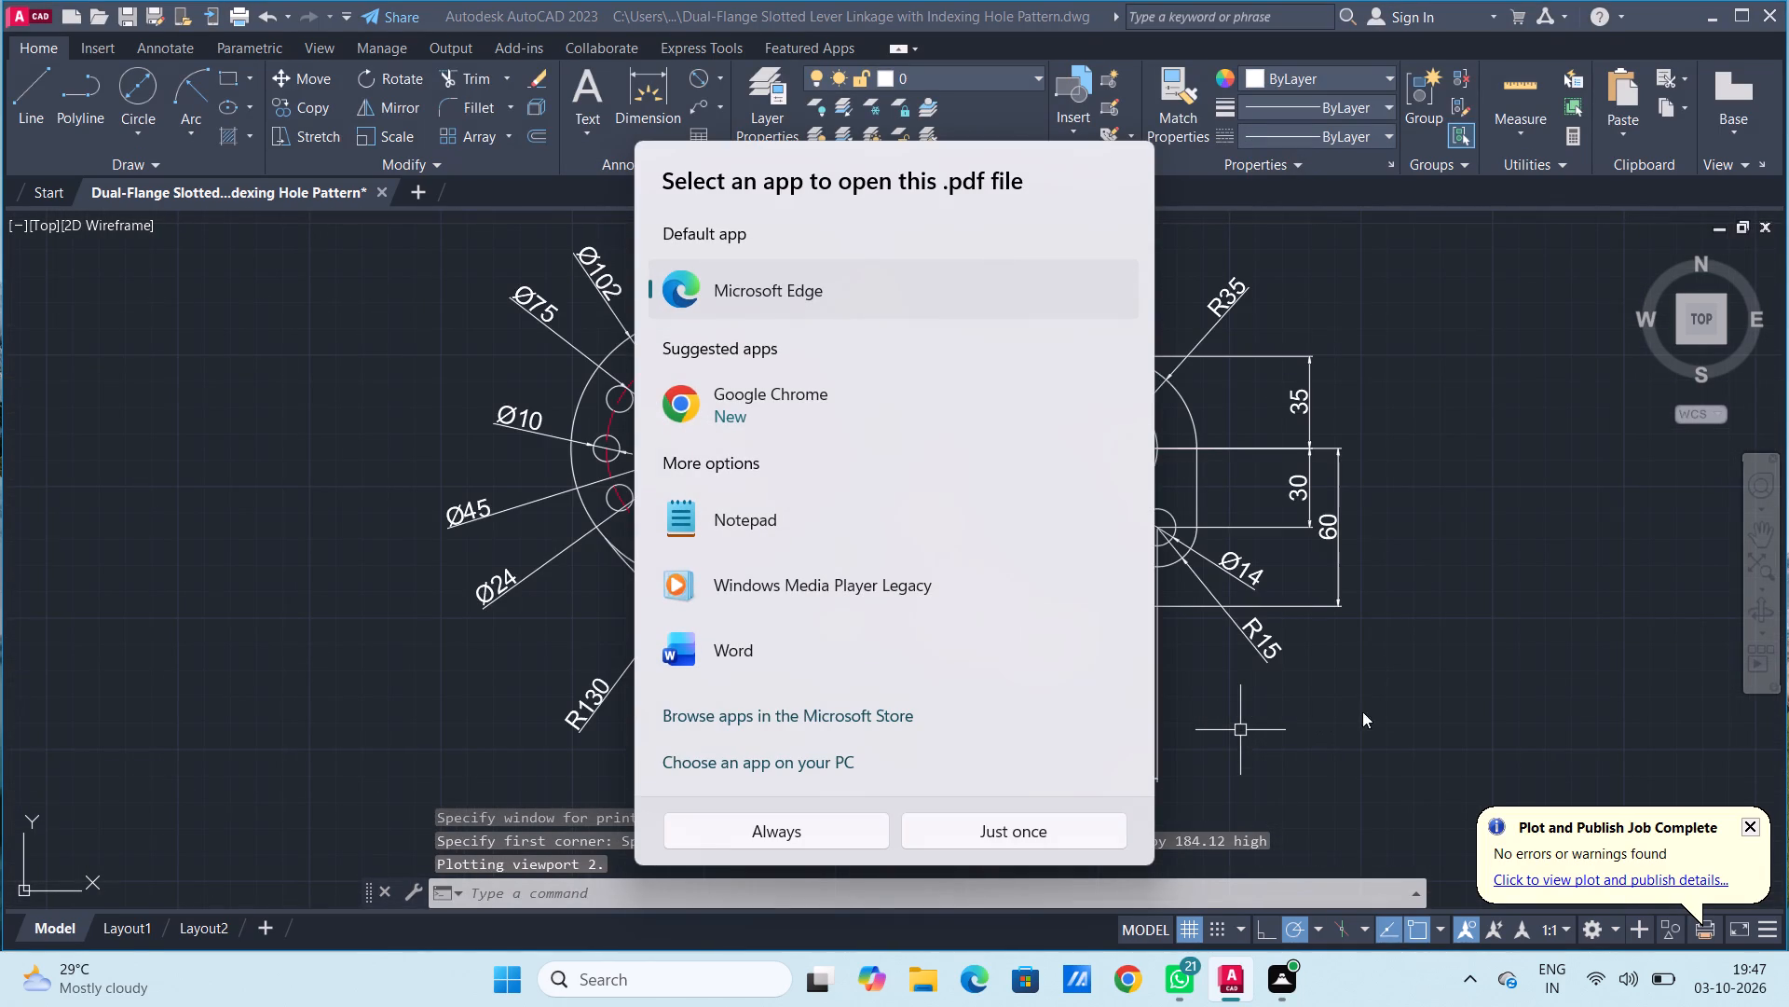
{"action": "left_click", "coordinate": [1400, 691]}
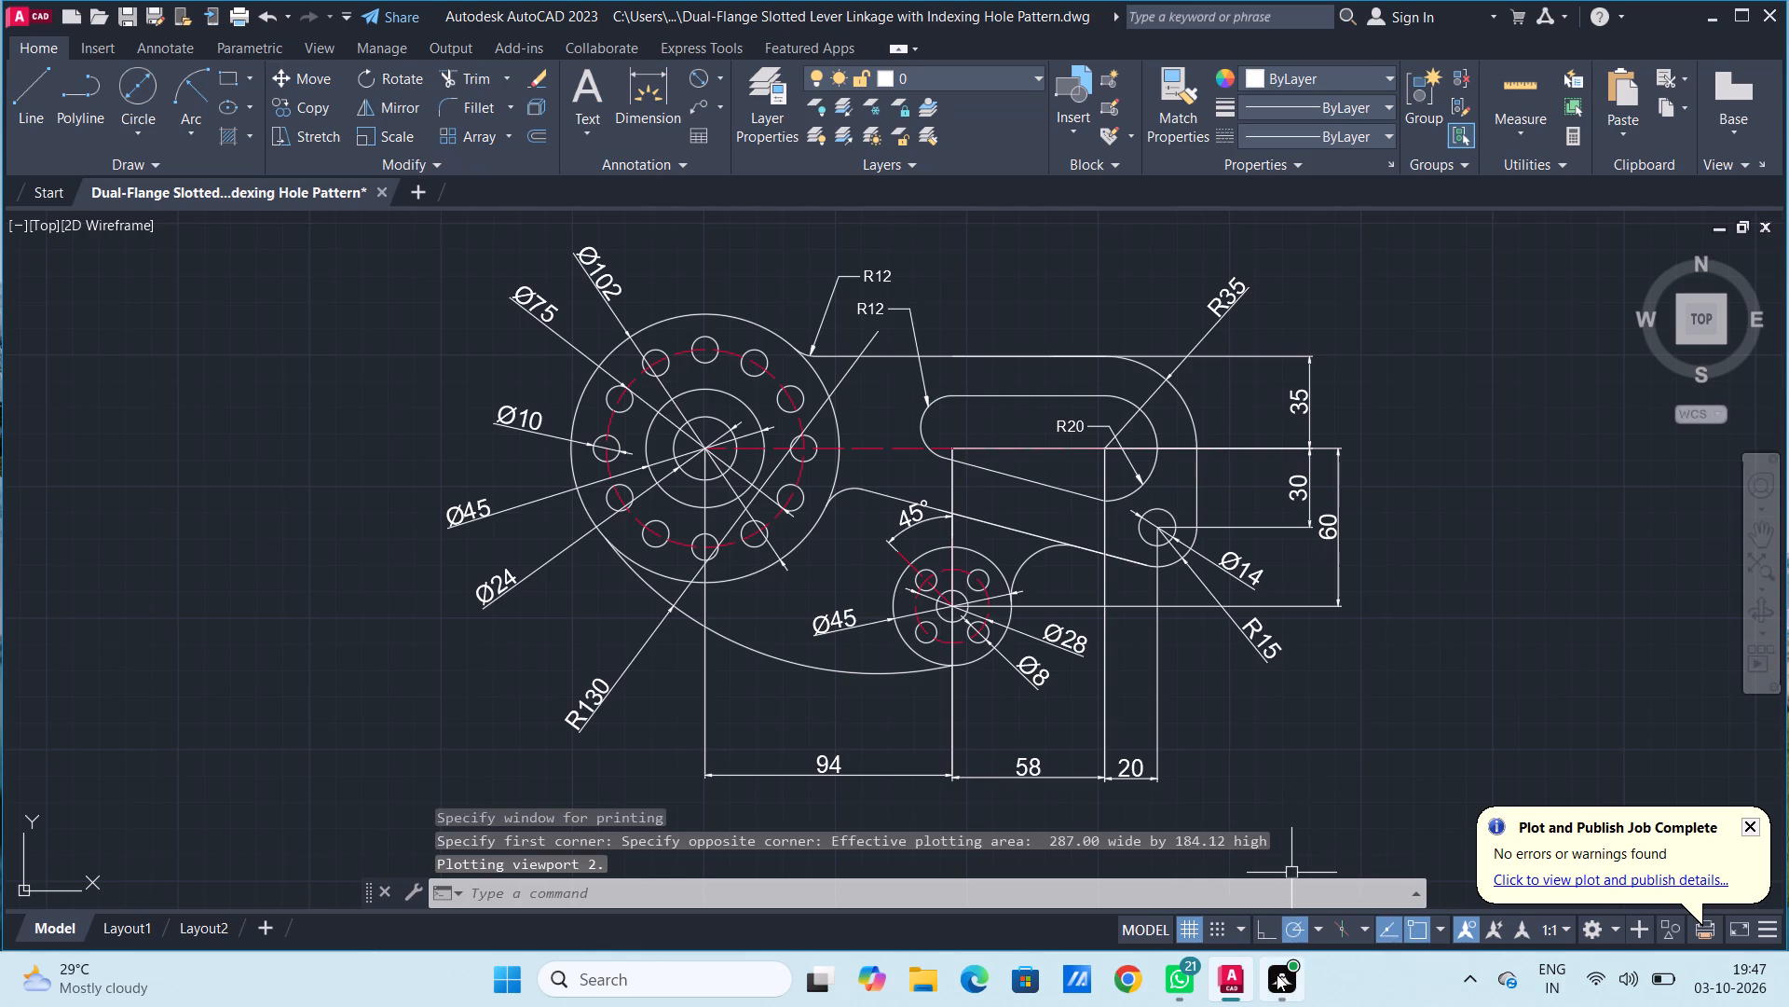